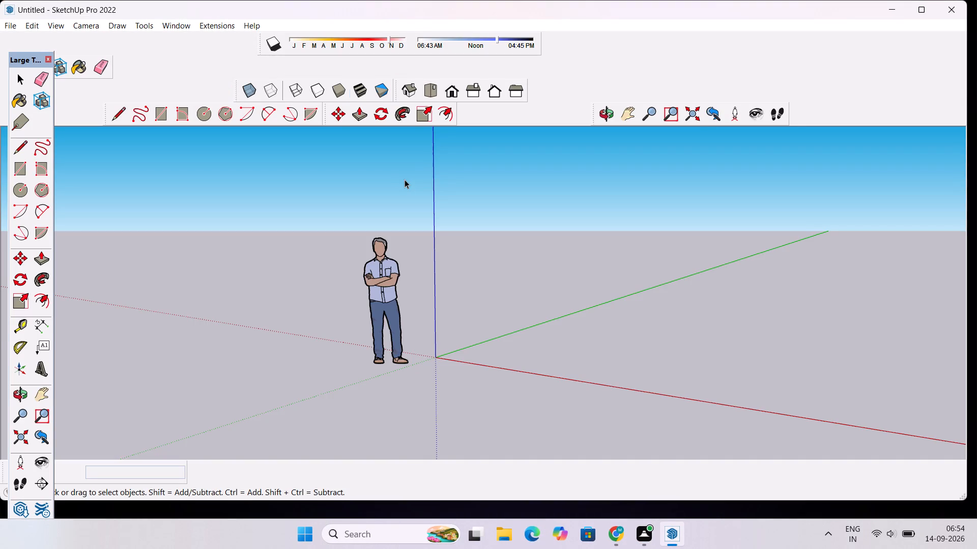
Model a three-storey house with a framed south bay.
In the top view, draw a 24' line parallel to the red axis, starting near the origin.
scroll(405, 179, down, 8)
scroll(483, 181, up, 6)
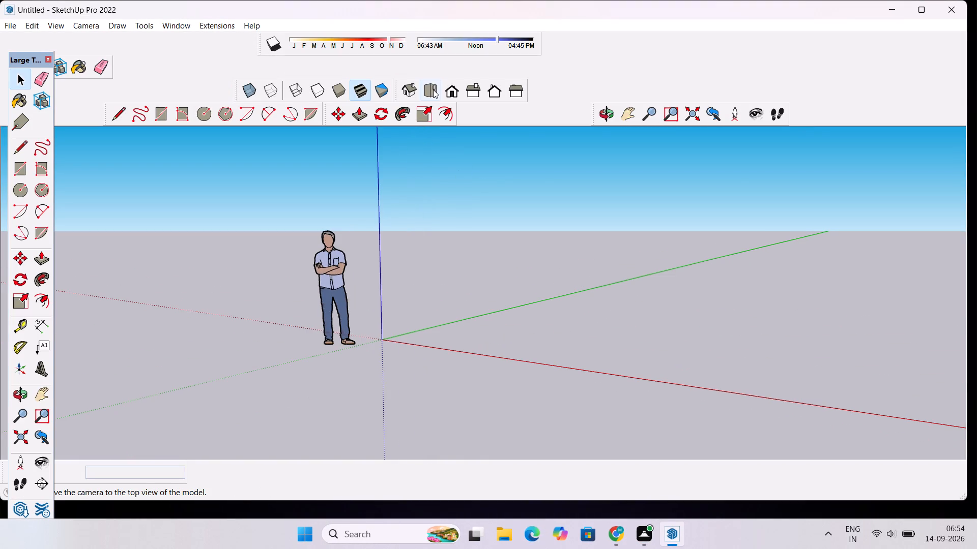
click(433, 89)
scroll(583, 226, up, 19)
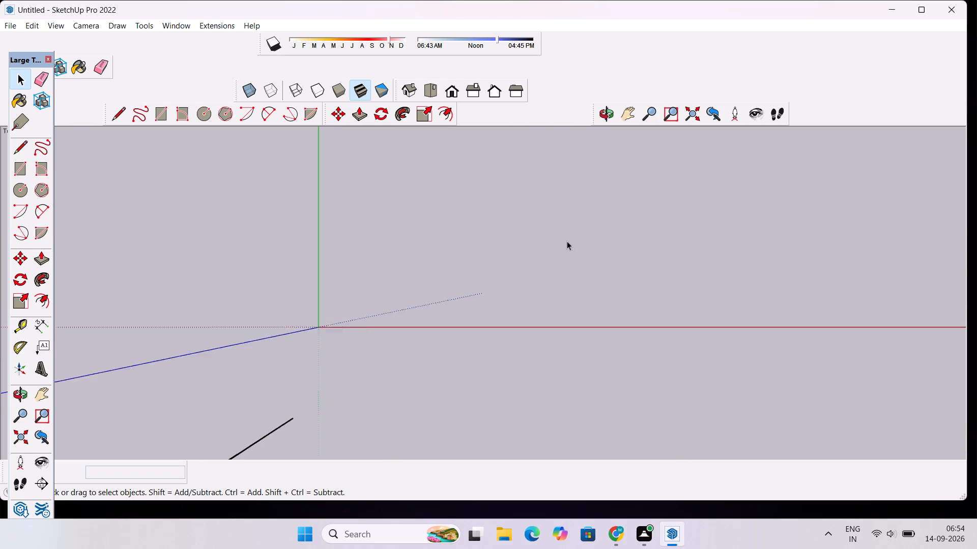
scroll(567, 241, up, 4)
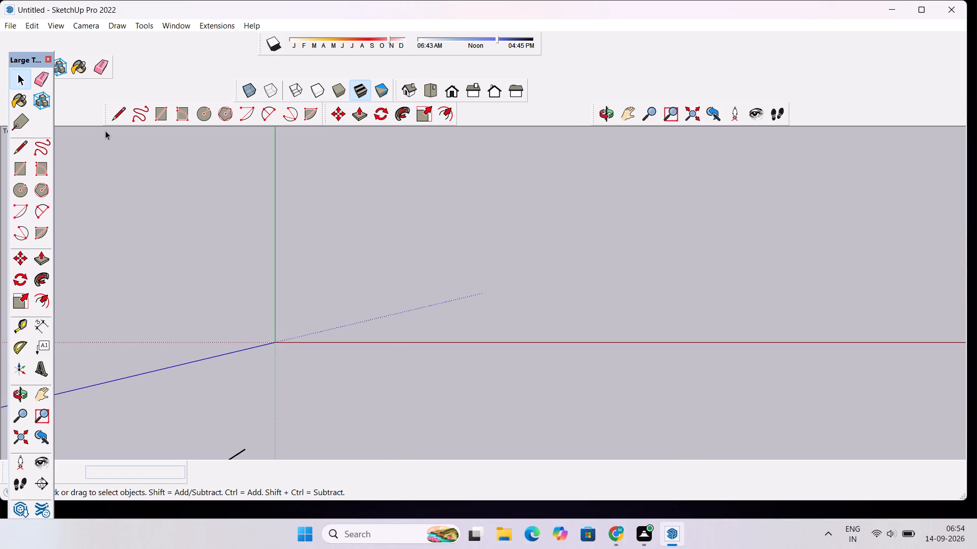
scroll(312, 360, up, 12)
scroll(285, 328, up, 5)
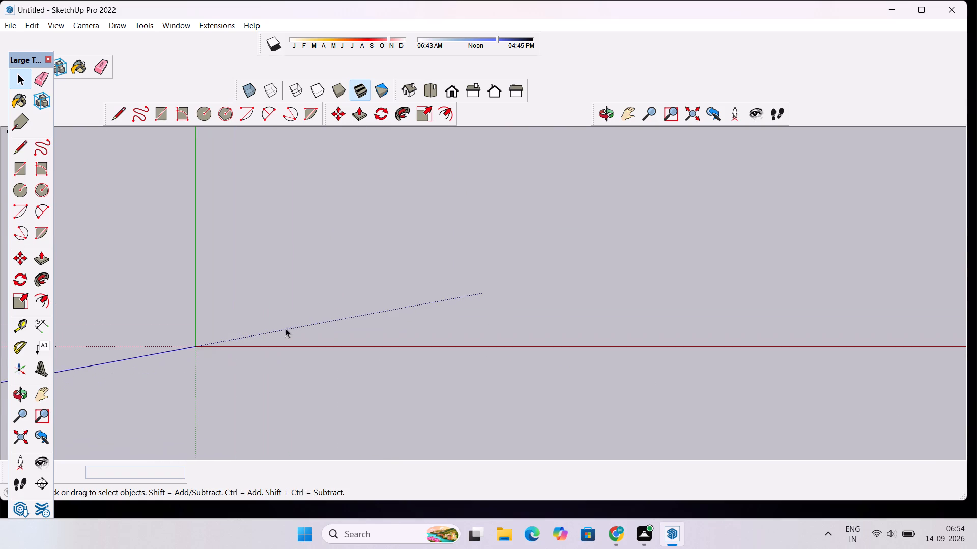
scroll(285, 328, up, 1)
scroll(192, 334, up, 13)
scroll(223, 376, up, 11)
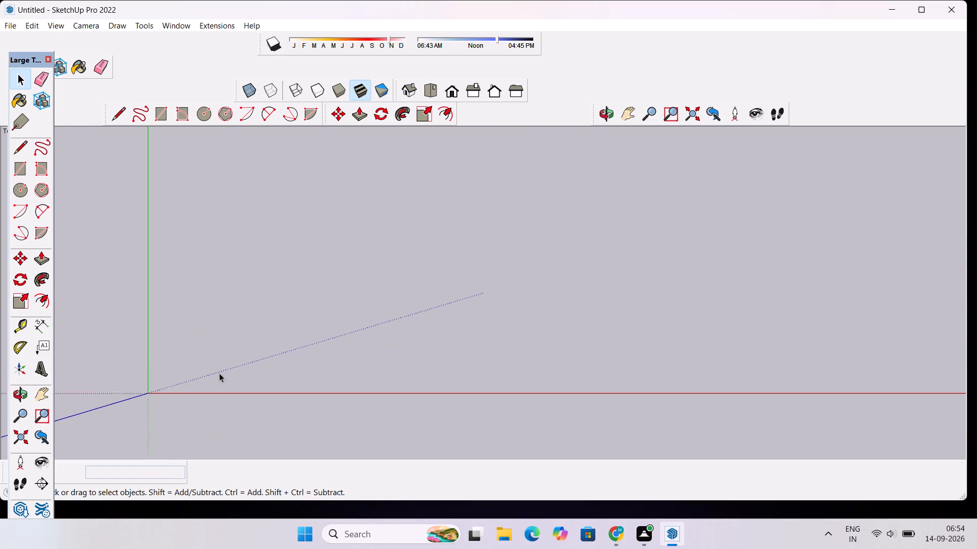
scroll(219, 373, up, 18)
scroll(202, 367, down, 19)
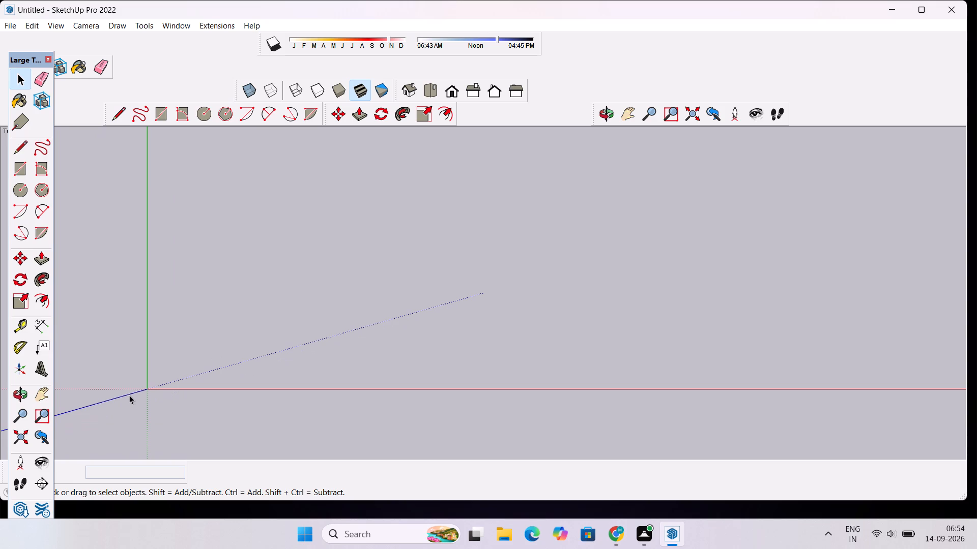
key(l)
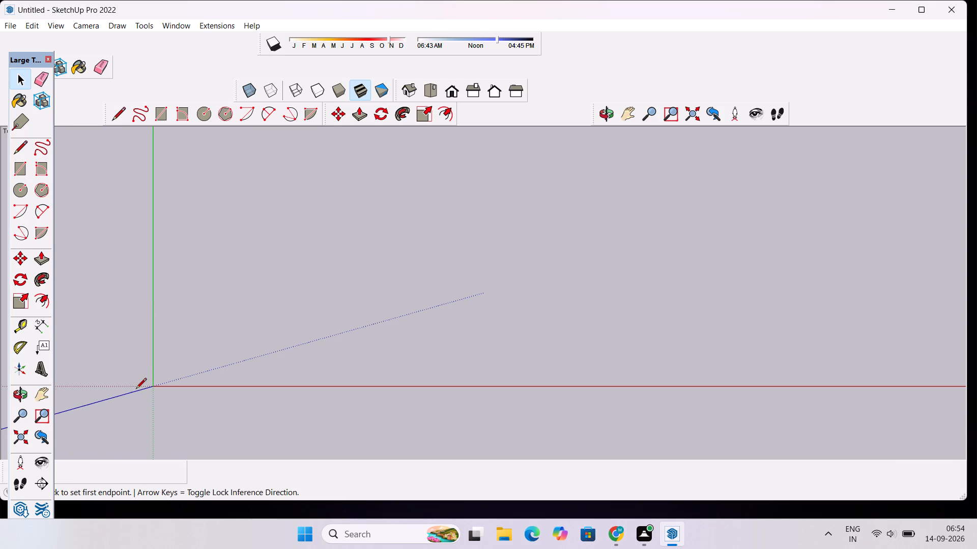
click(211, 365)
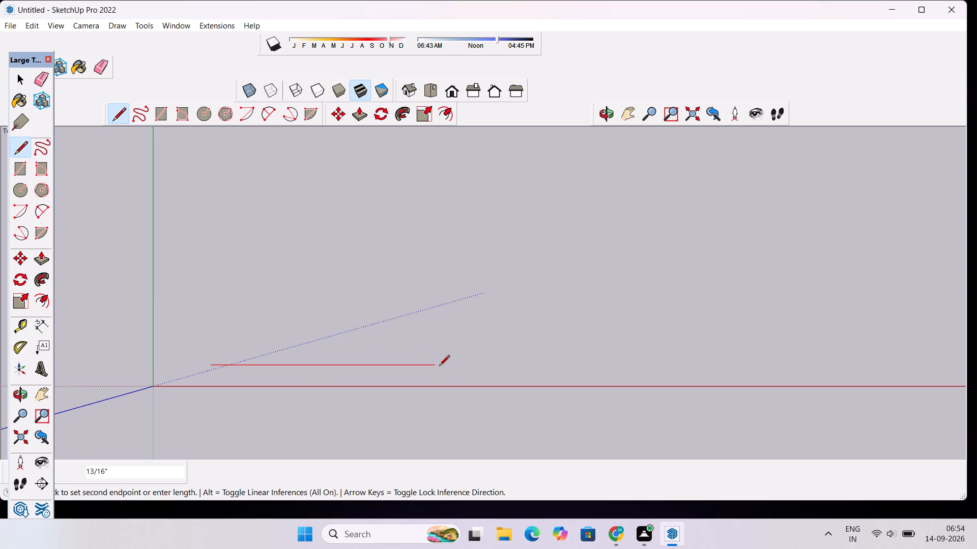
text(24')
key(Return)
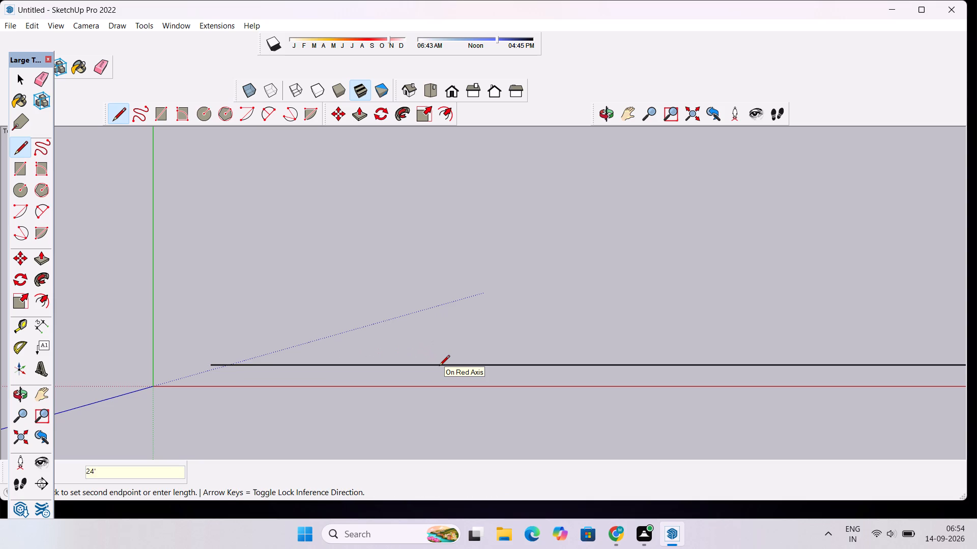
Draw a 40' edge parallel to the green axis from the far end of the 24' line.
scroll(439, 367, down, 20)
scroll(439, 367, down, 9)
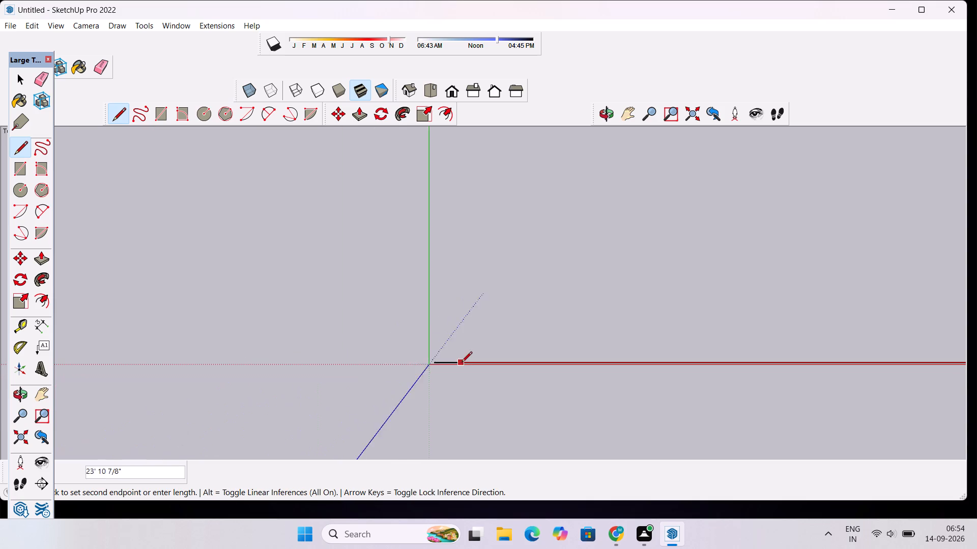
scroll(462, 363, down, 13)
scroll(336, 249, down, 15)
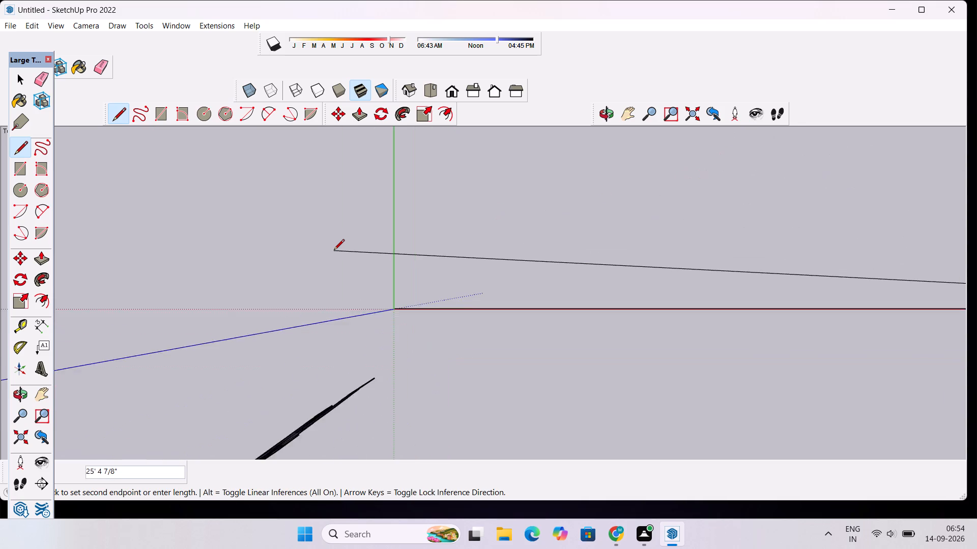
scroll(334, 251, down, 20)
scroll(579, 154, up, 14)
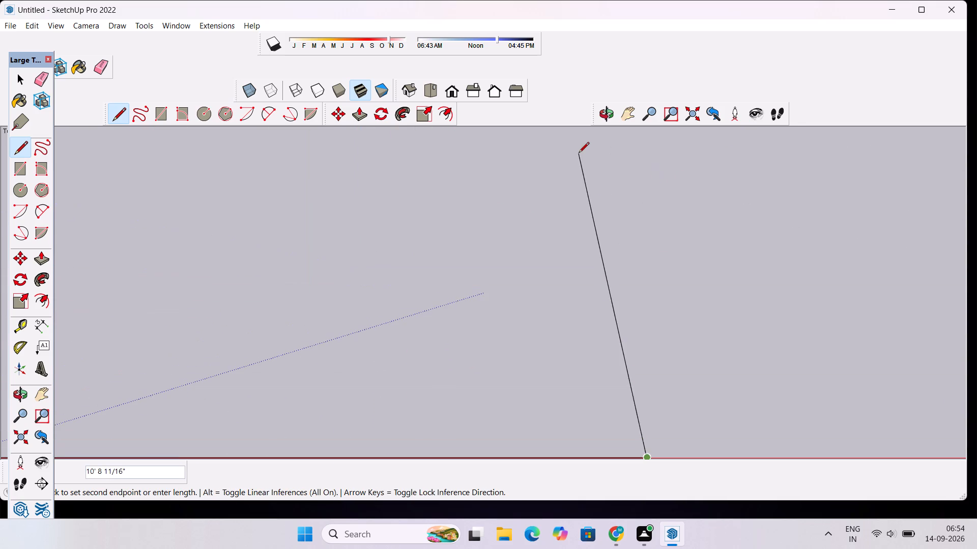
text(40')
key(Return)
Draw a 24' edge back toward the green axis and close the rectangle at its starting corner.
scroll(697, 345, down, 4)
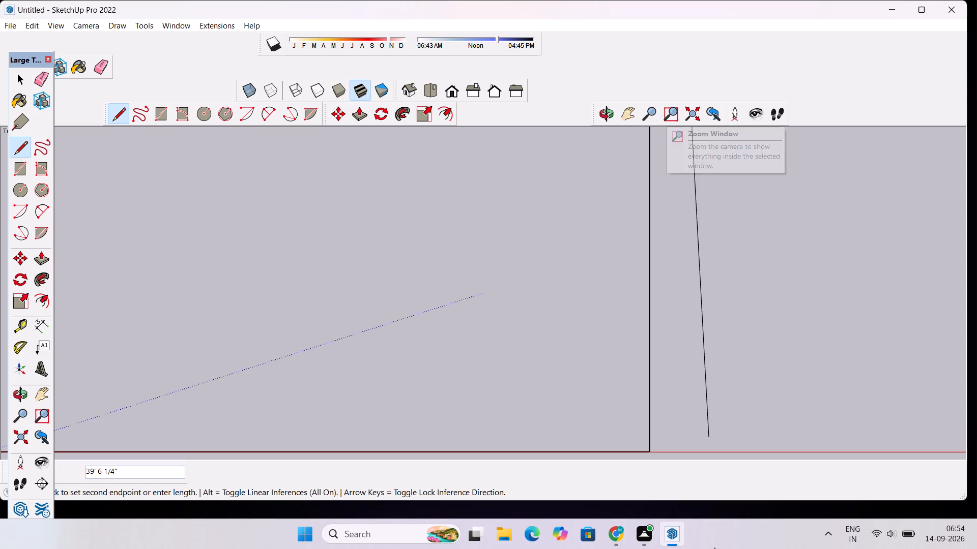
scroll(714, 547, down, 18)
scroll(666, 430, down, 20)
scroll(666, 430, down, 7)
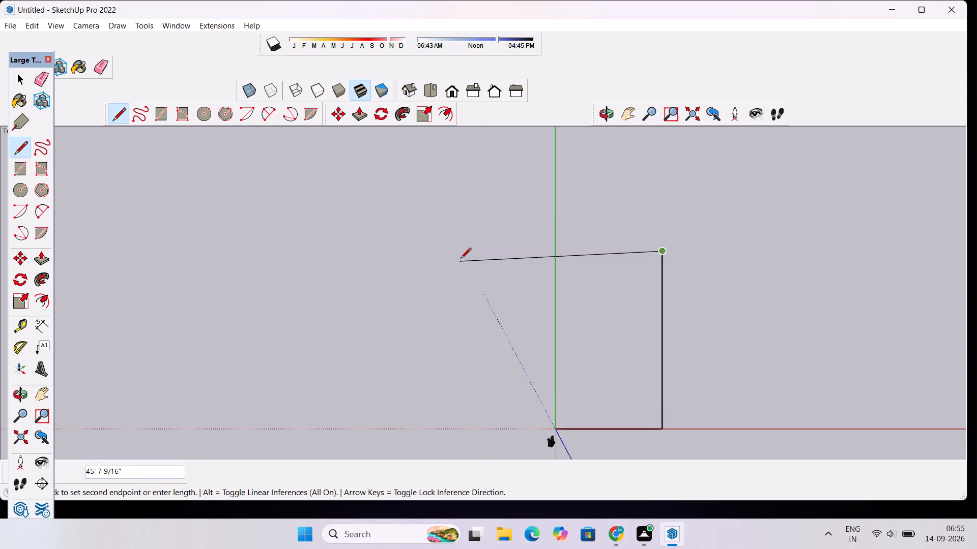
text(24')
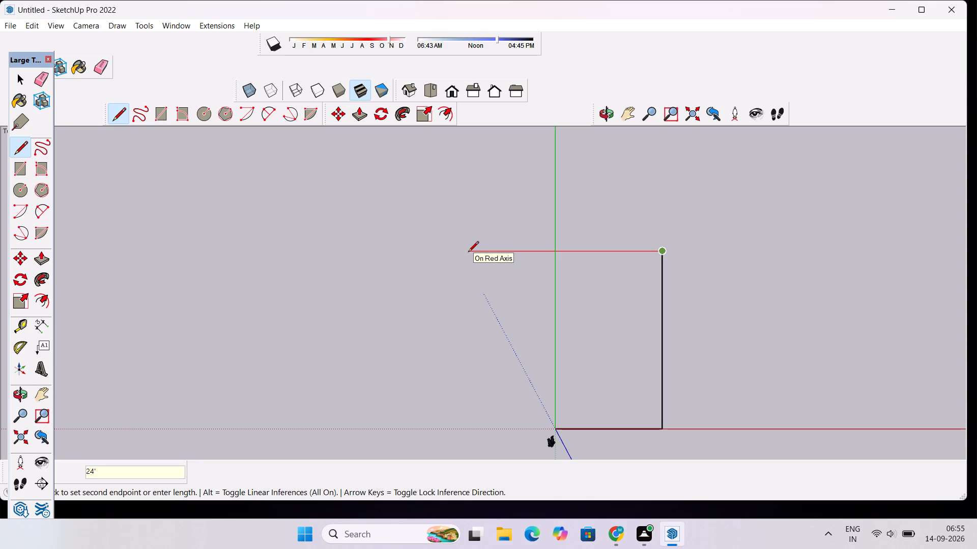
key(Return)
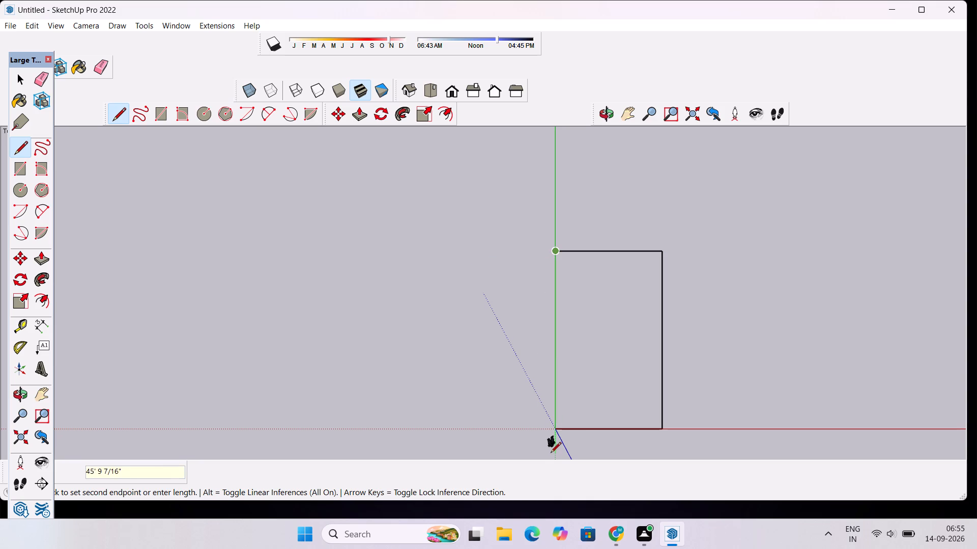
scroll(550, 453, up, 20)
scroll(550, 453, up, 18)
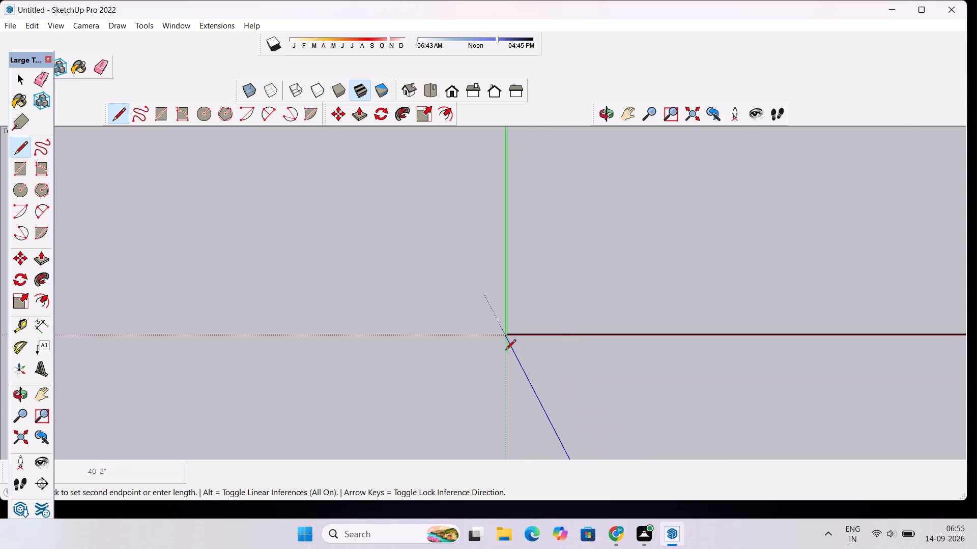
click(504, 338)
scroll(504, 338, down, 12)
key(space)
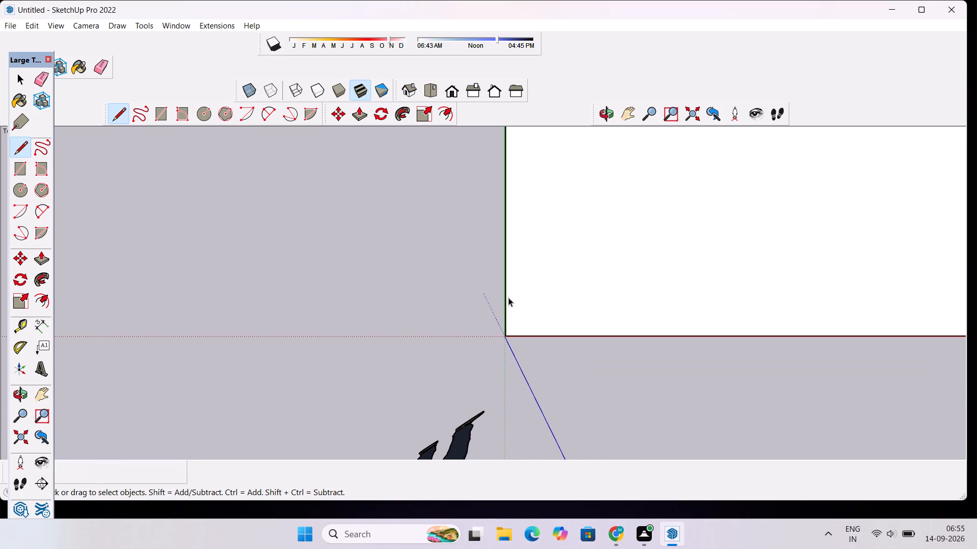
Move the whole rectangle away from the origin, about 11' along the green axis and about 4' 5" along the red axis.
scroll(508, 297, down, 20)
scroll(508, 297, down, 2)
triple_click(515, 261)
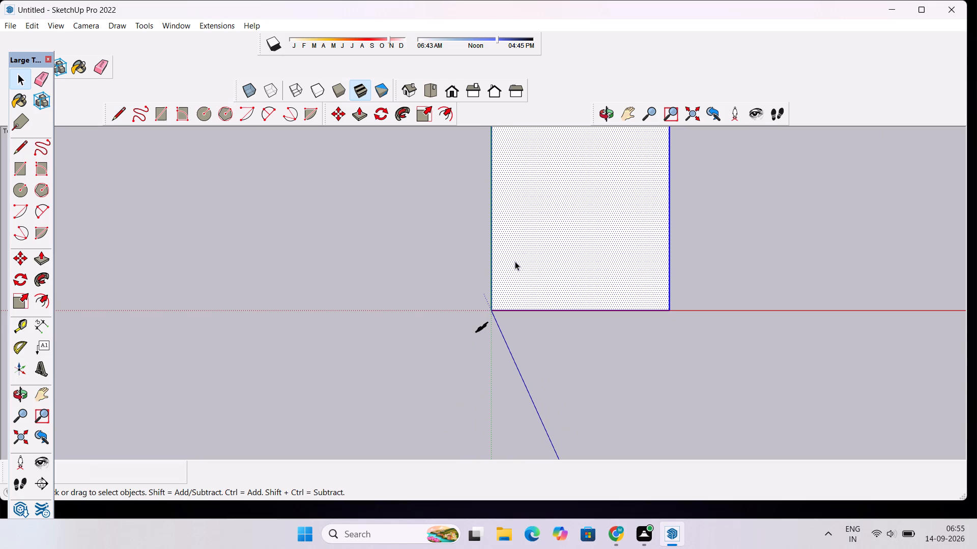
key(m)
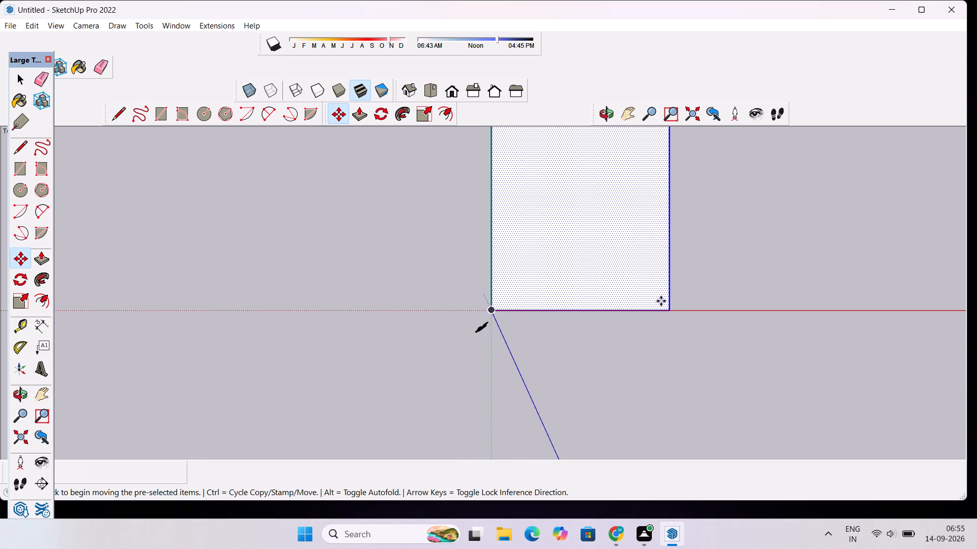
click(668, 308)
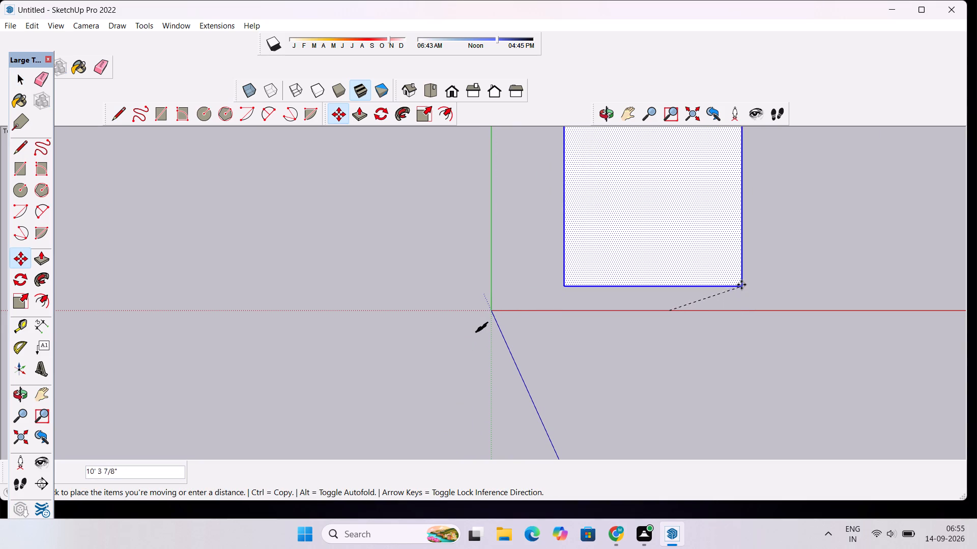
scroll(706, 268, up, 19)
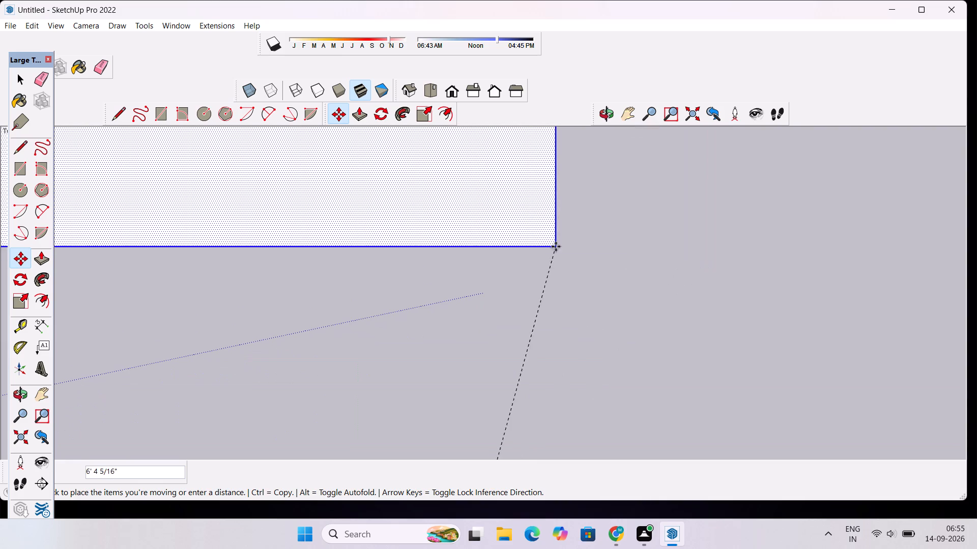
scroll(713, 240, down, 12)
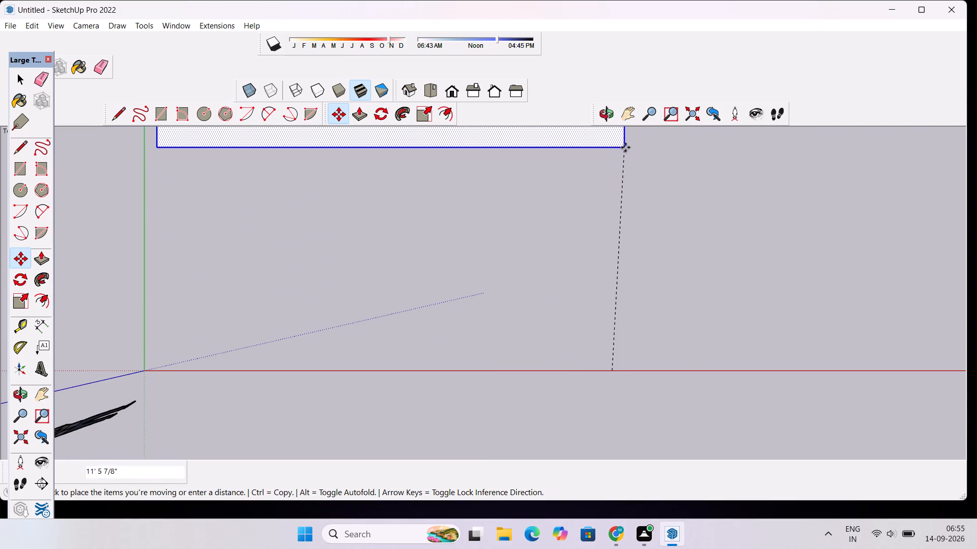
click(613, 160)
click(613, 160)
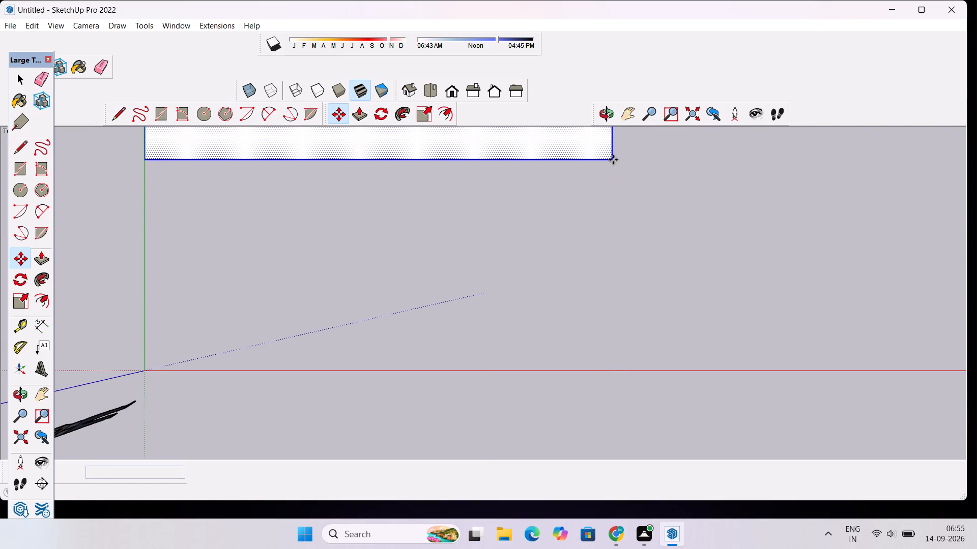
click(699, 155)
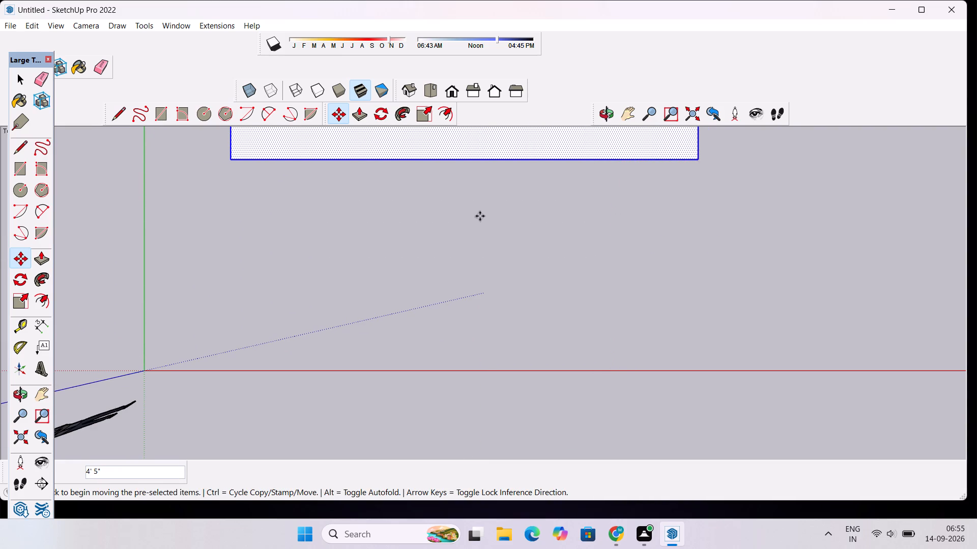
key(space)
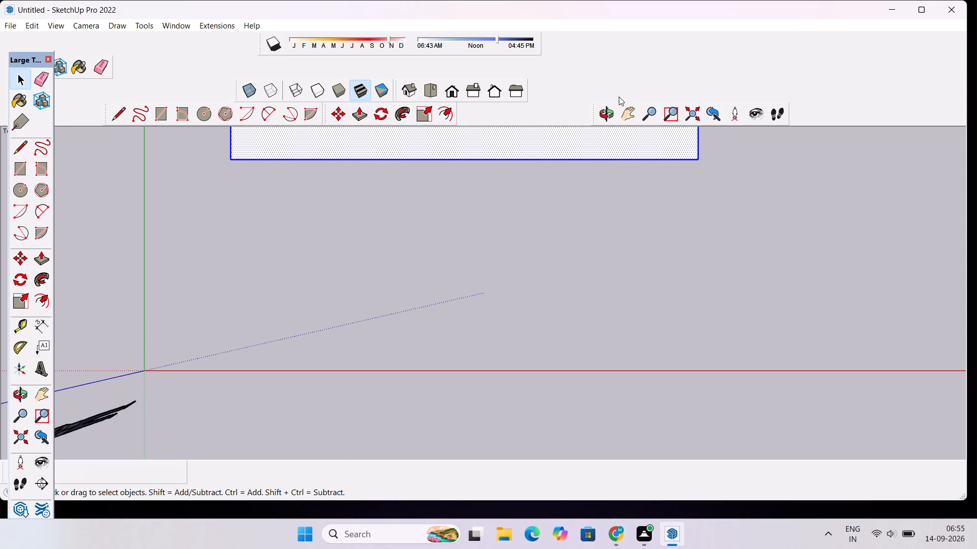
Push/Pull the rectangular face upward by 1' to form a slab.
click(618, 117)
drag(590, 206, 385, 381)
scroll(379, 351, down, 12)
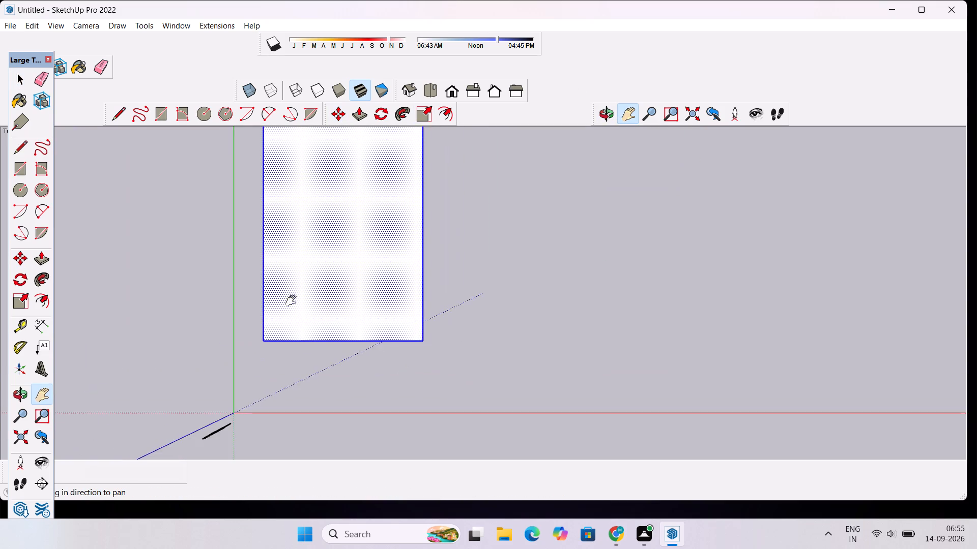
drag(293, 301, 358, 360)
drag(364, 365, 403, 390)
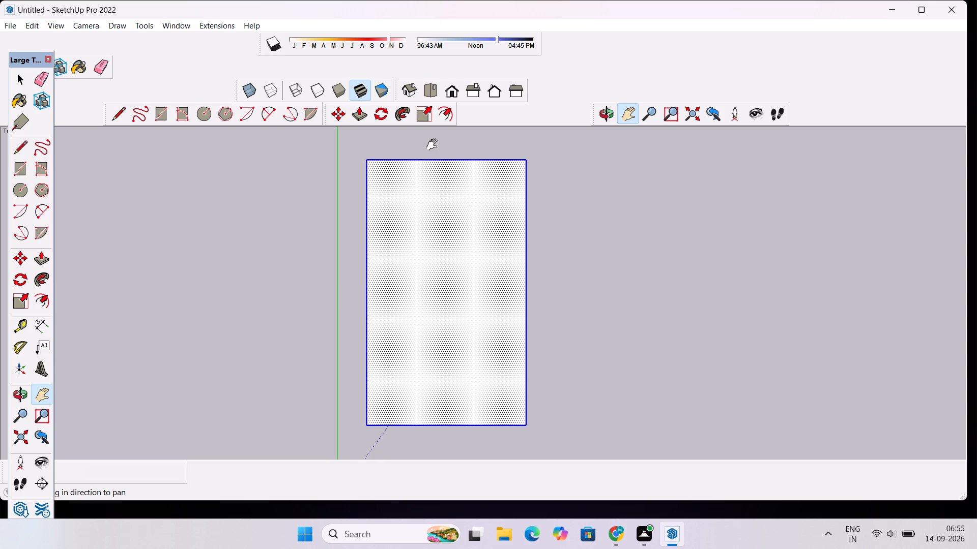
click(451, 98)
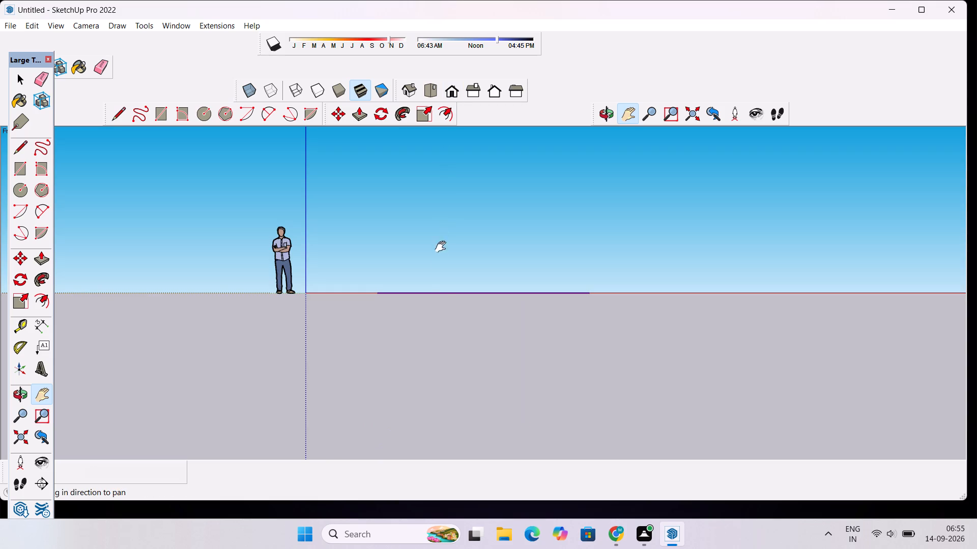
scroll(445, 292, up, 5)
click(597, 116)
drag(589, 189, 584, 218)
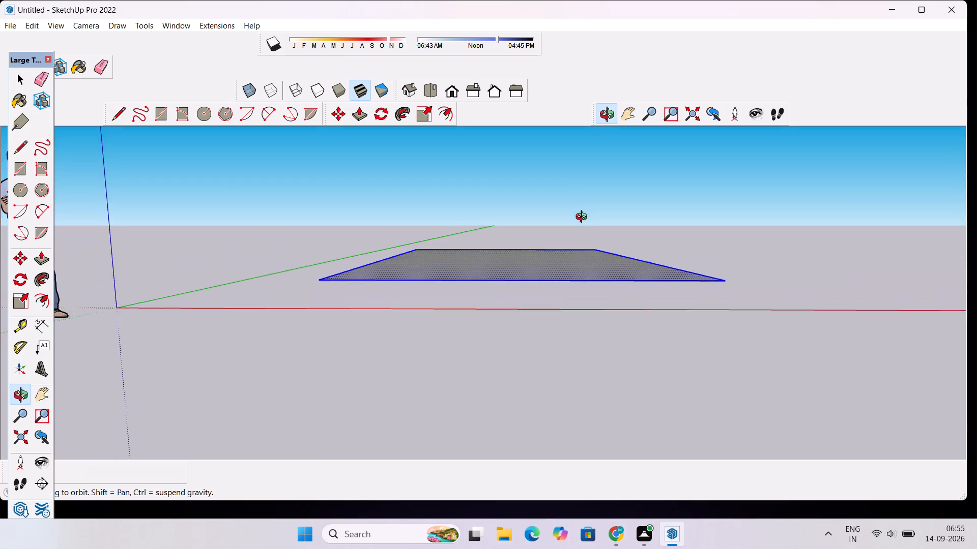
drag(584, 218, 584, 224)
key(p)
click(558, 252)
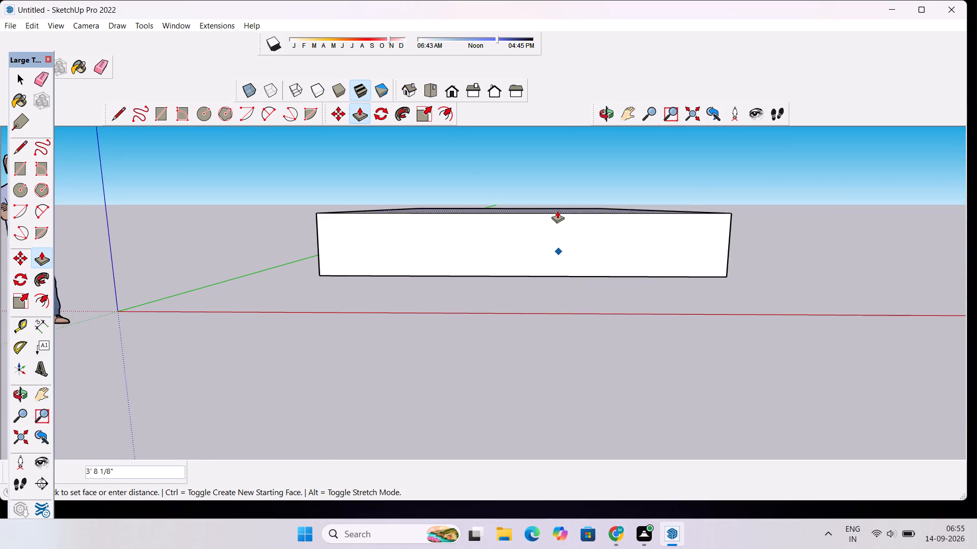
scroll(557, 210, down, 6)
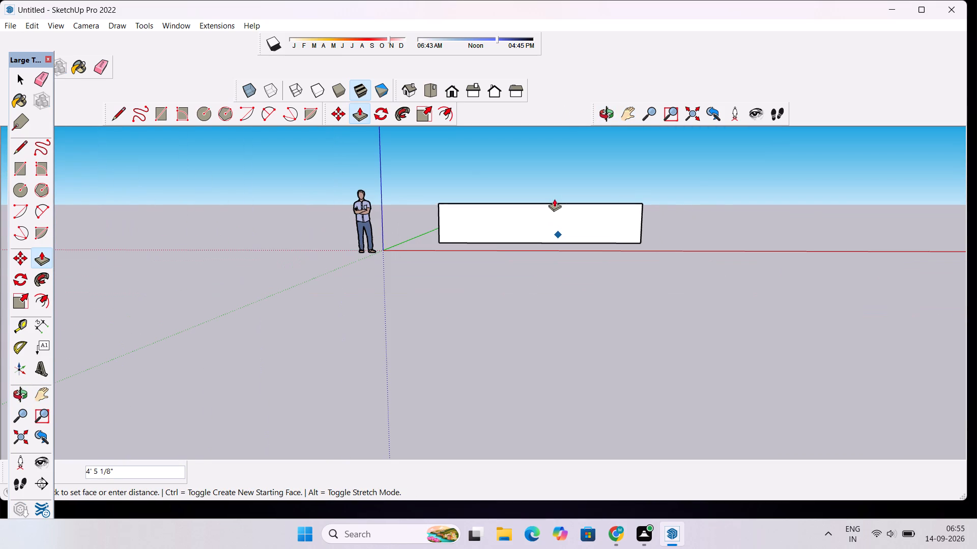
scroll(554, 198, up, 1)
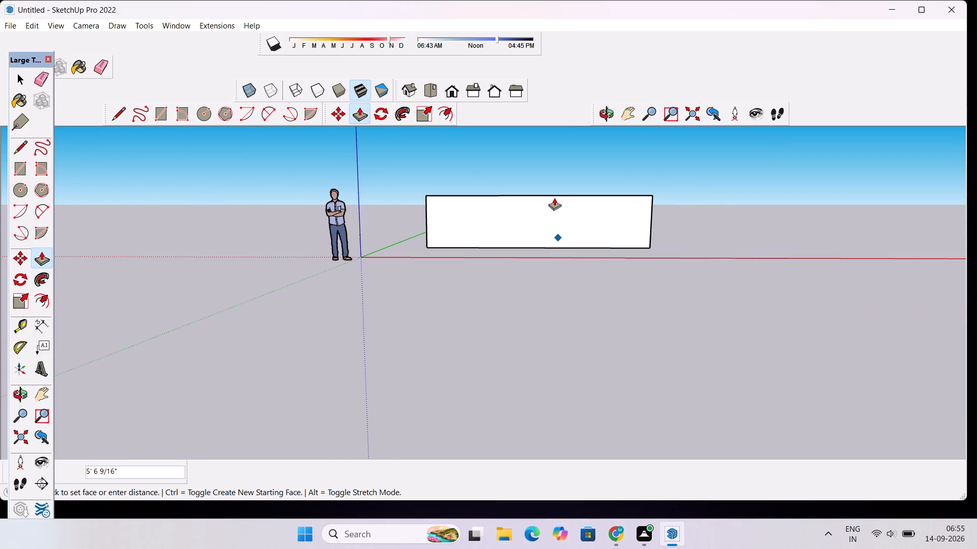
text(1')
key(Return)
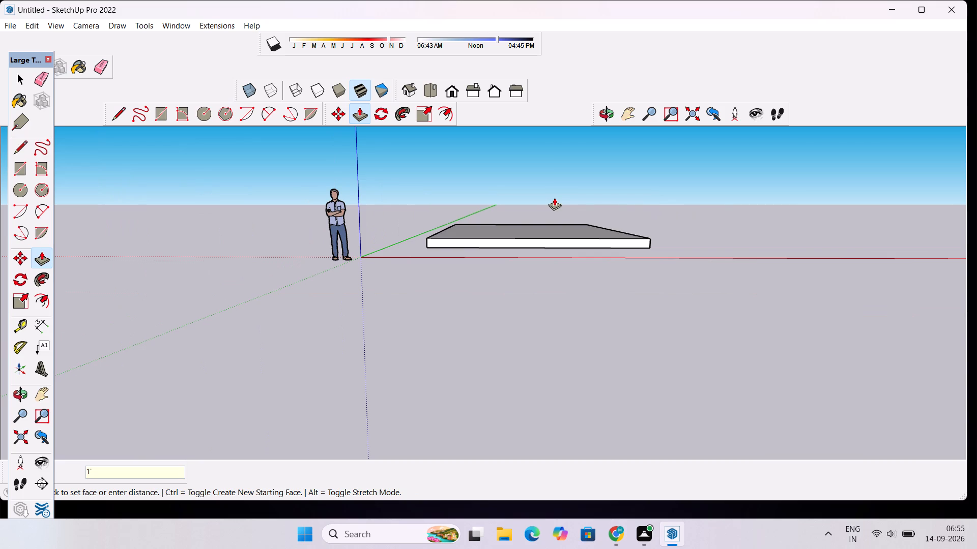
Push/Pull the slab's top face upward by 21' from a new starting face, keeping the slab's edge line.
click(567, 235)
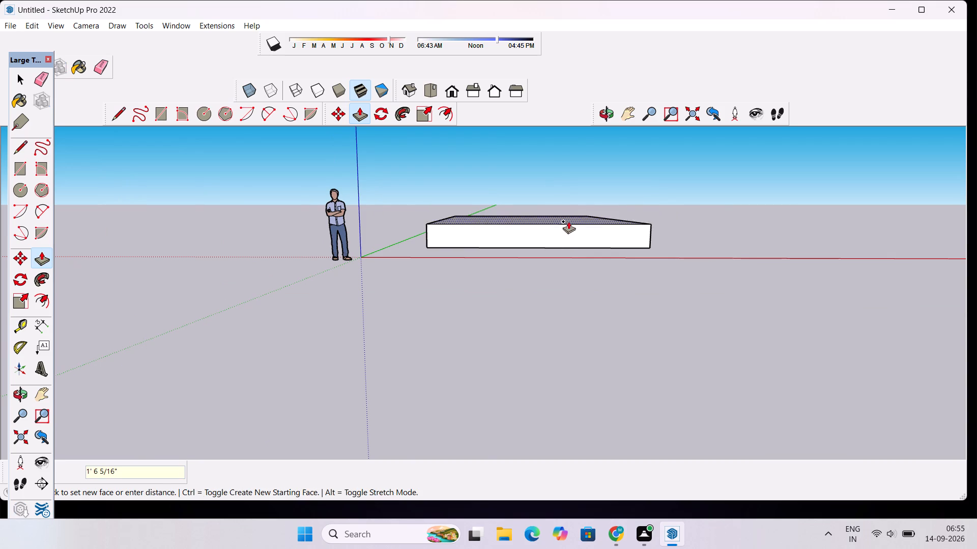
scroll(568, 216, down, 11)
scroll(567, 203, up, 2)
scroll(566, 203, down, 5)
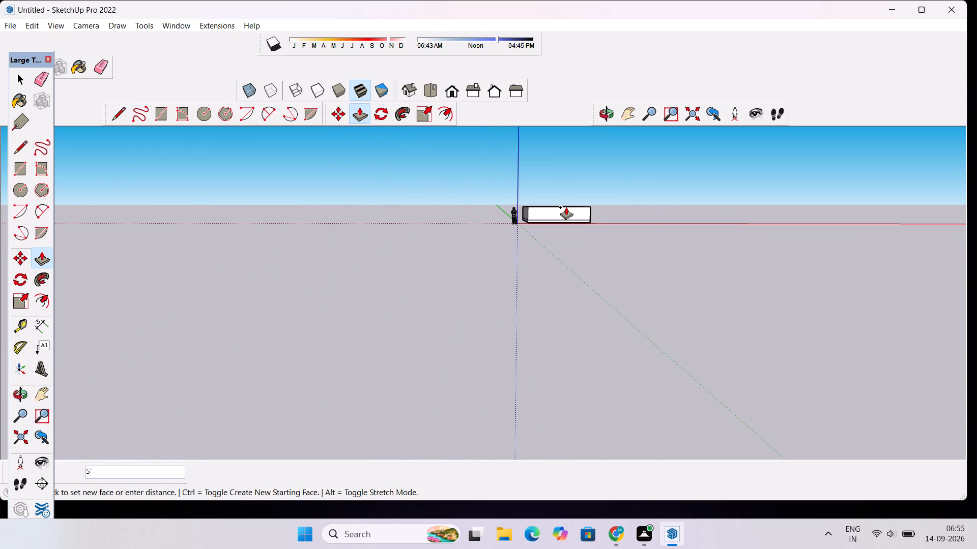
scroll(567, 209, up, 2)
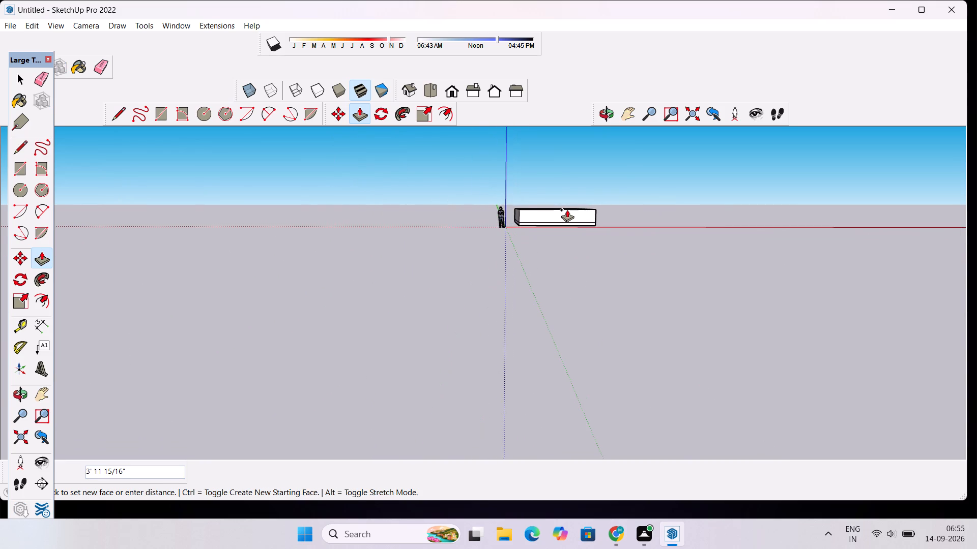
scroll(567, 209, down, 4)
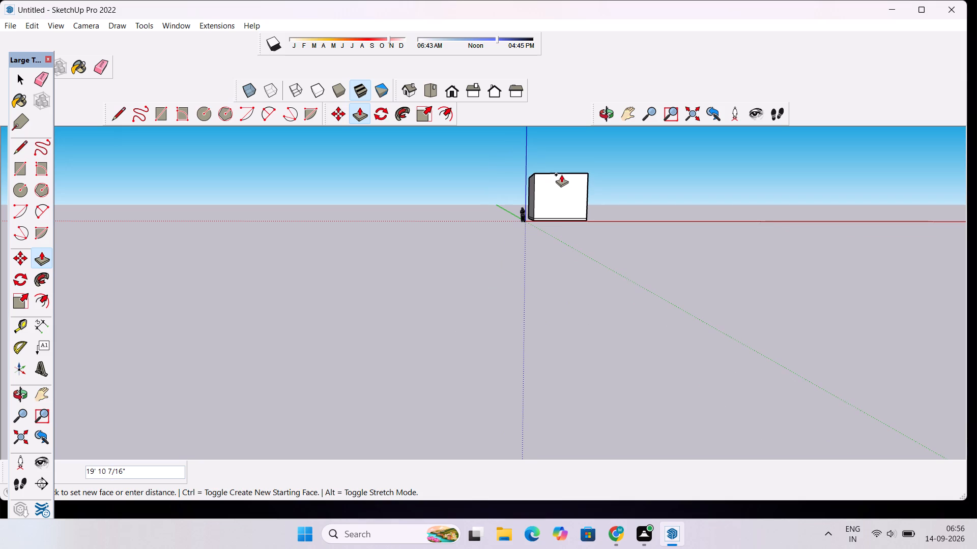
text(21')
key(Return)
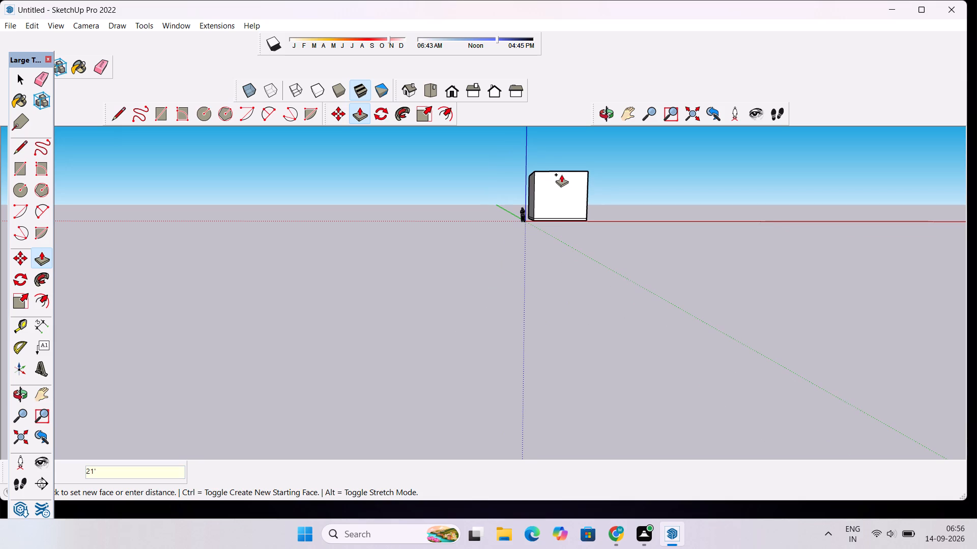
Examine the raised block from the top, front and sides to check its overall shape.
click(430, 87)
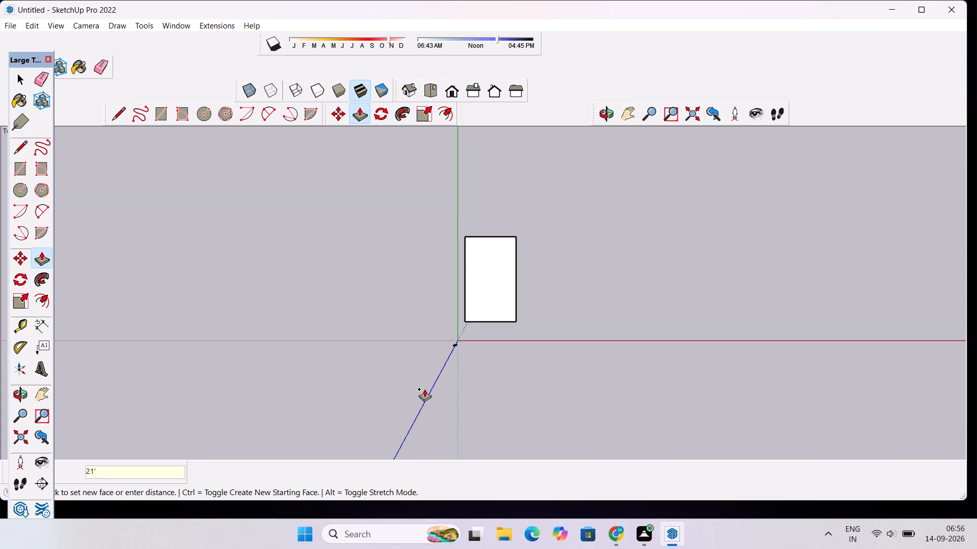
click(450, 89)
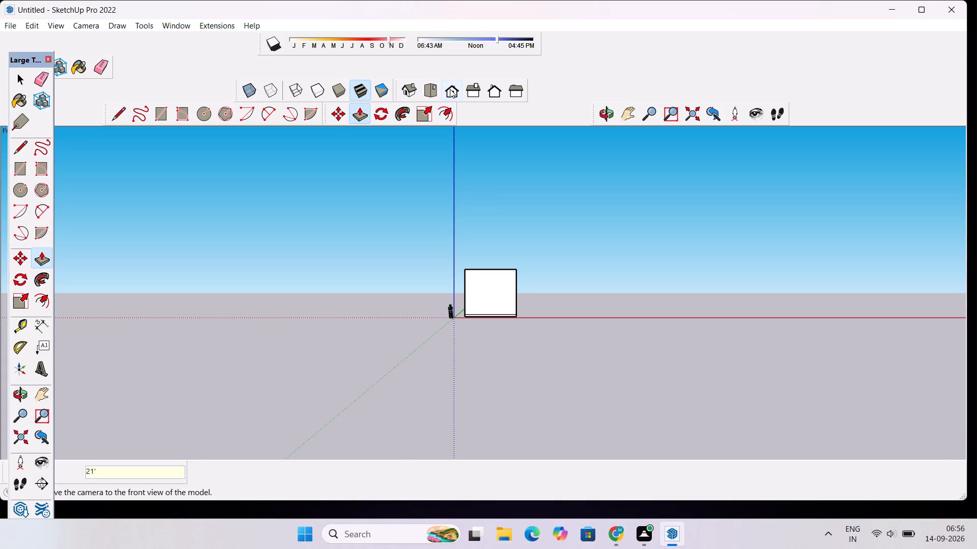
click(602, 114)
drag(540, 181, 537, 204)
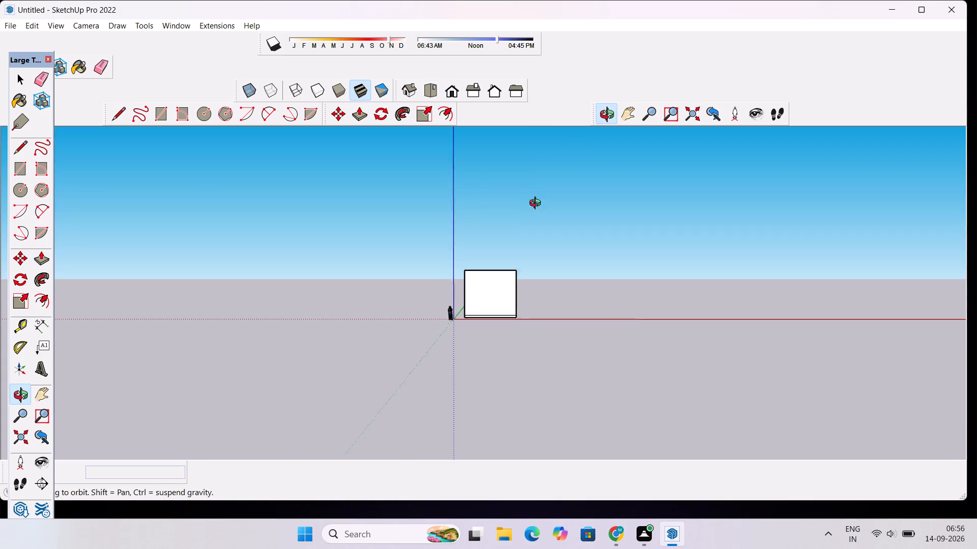
drag(537, 204, 513, 366)
scroll(481, 289, up, 14)
drag(437, 285, 459, 189)
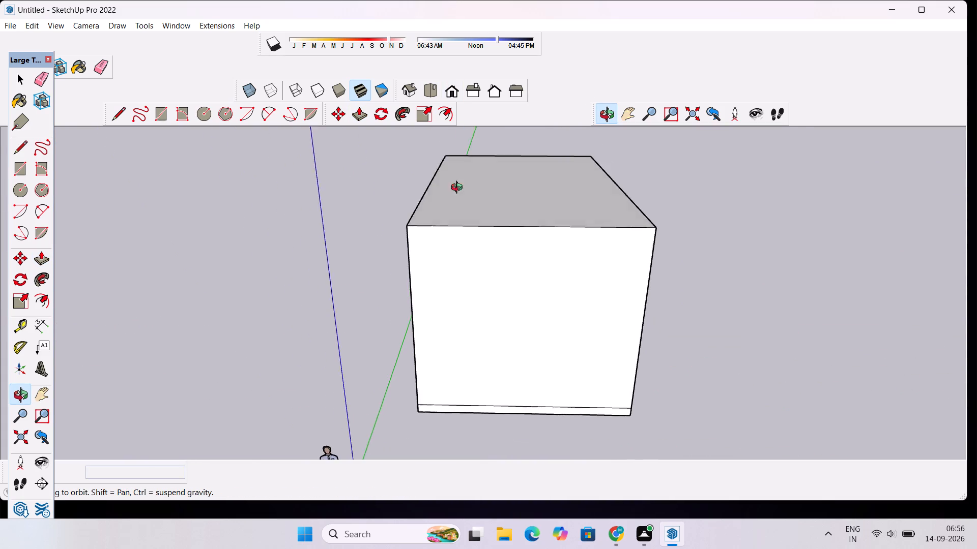
drag(459, 189, 465, 176)
drag(548, 314, 526, 258)
scroll(527, 251, down, 2)
shift+drag(522, 243, 497, 324)
shift+scroll(492, 310, up, 2)
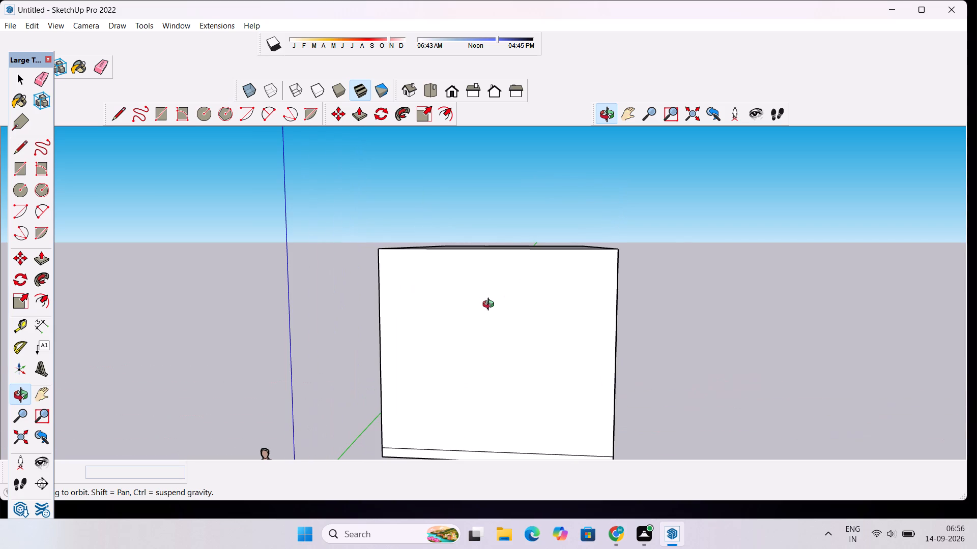
scroll(490, 301, down, 7)
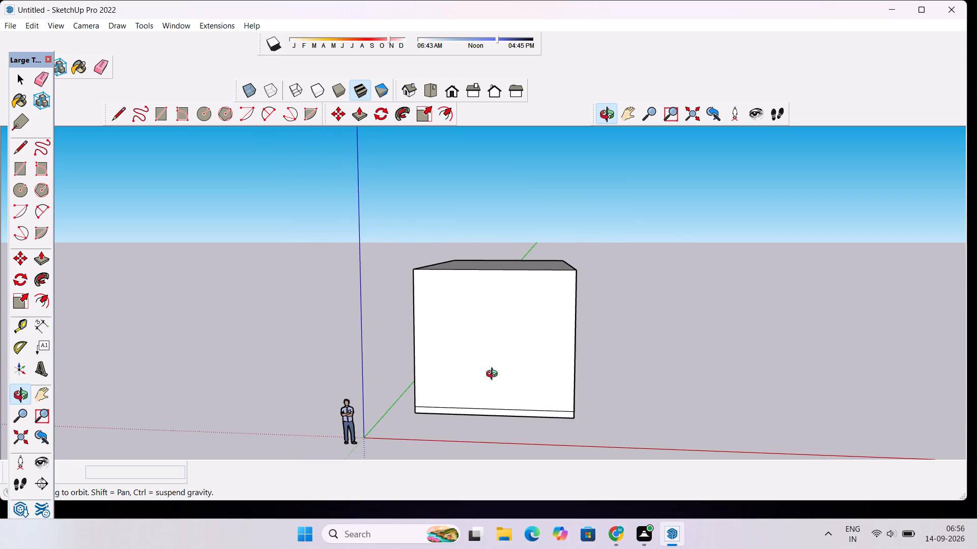
scroll(491, 374, up, 5)
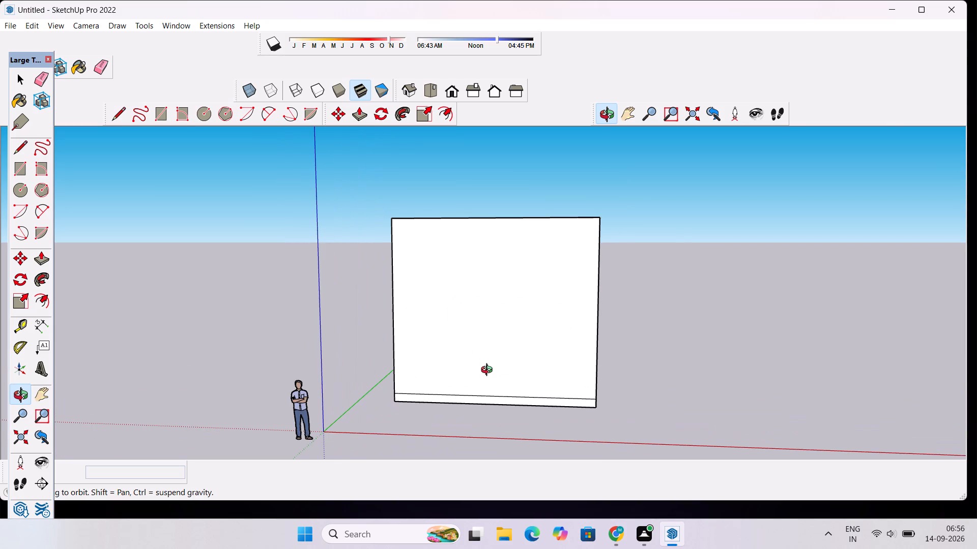
scroll(488, 348, down, 3)
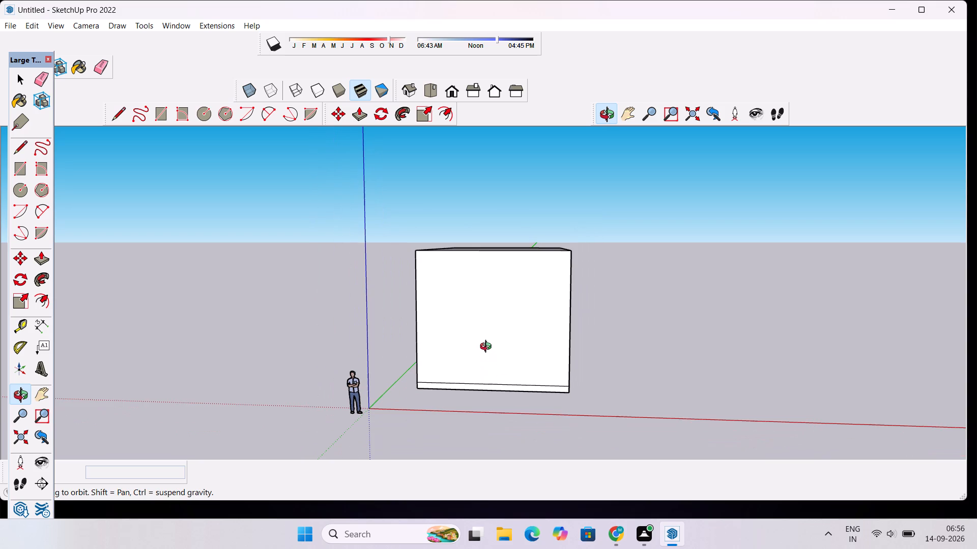
scroll(488, 348, down, 5)
scroll(488, 347, up, 8)
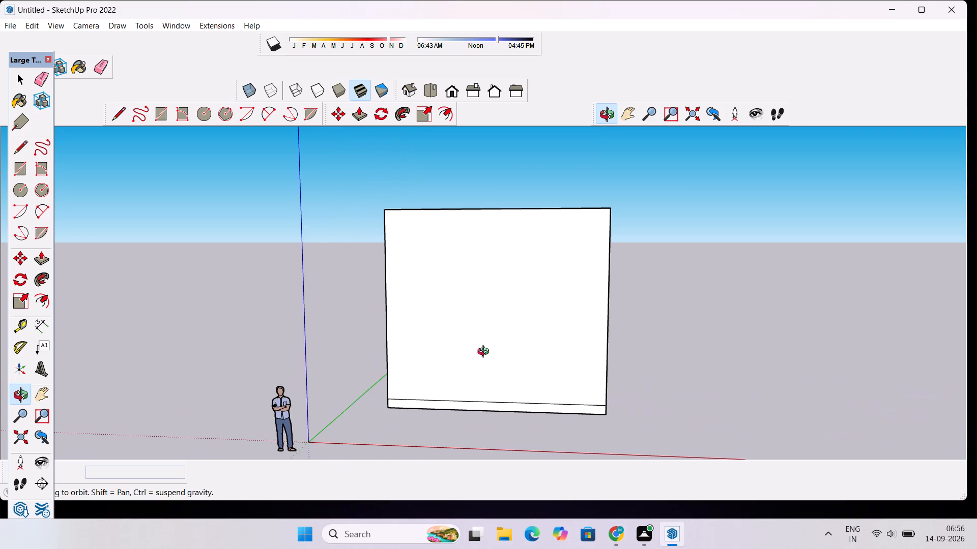
drag(482, 365, 610, 322)
drag(614, 318, 418, 412)
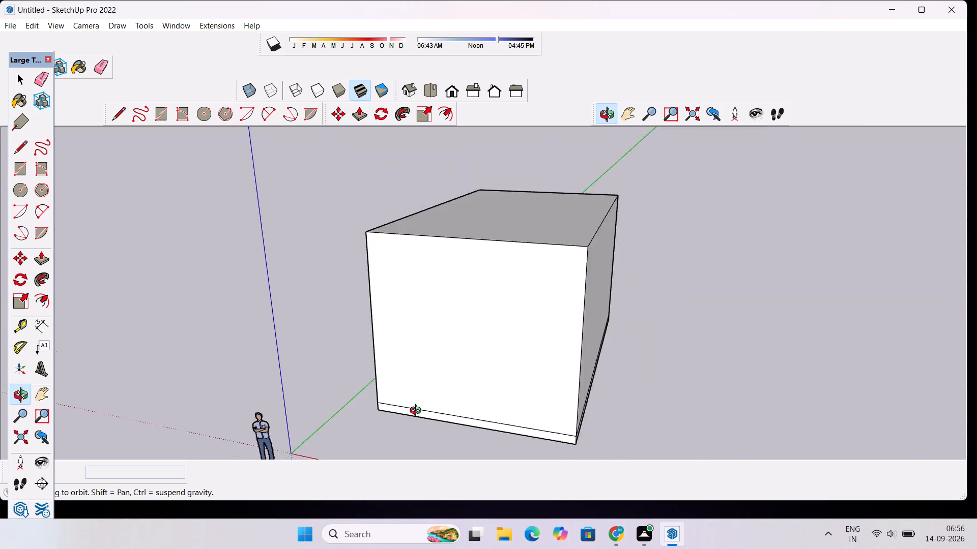
drag(418, 412, 189, 356)
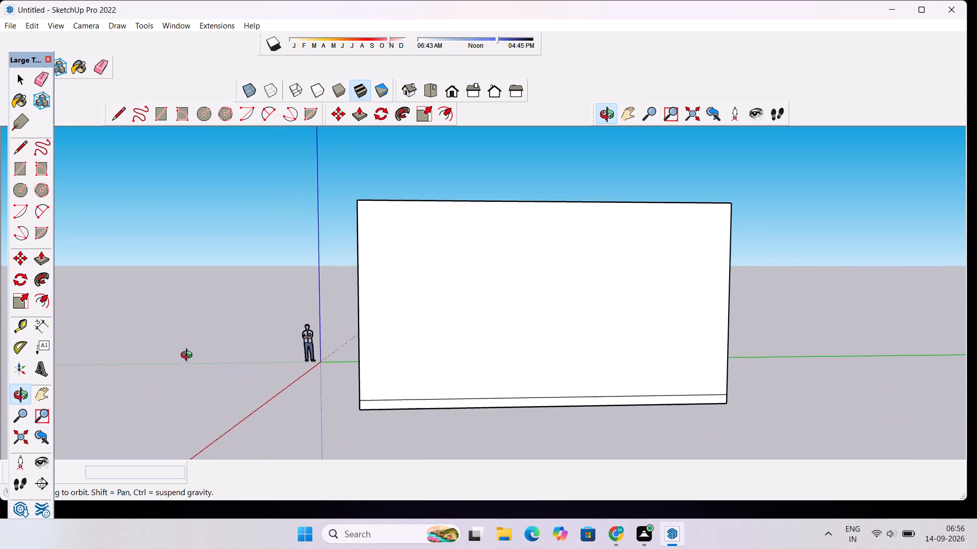
drag(189, 356, 498, 338)
scroll(499, 329, up, 3)
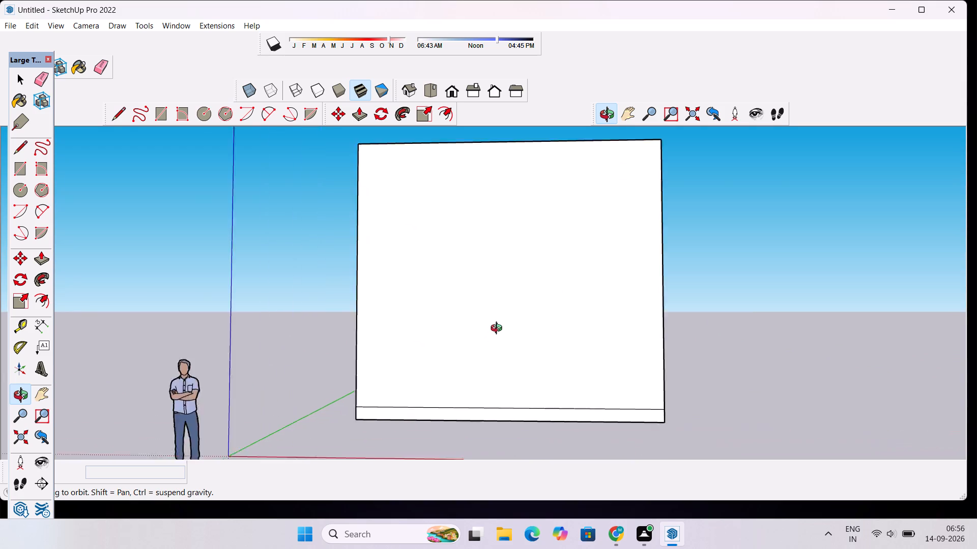
scroll(499, 329, up, 5)
scroll(499, 329, down, 9)
drag(490, 319, 487, 354)
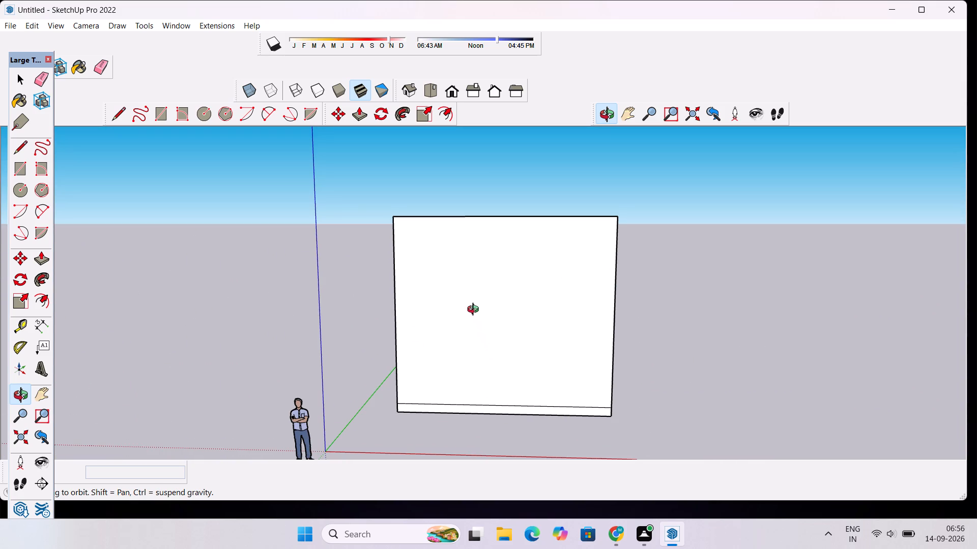
shift+drag(473, 283, 443, 317)
shift+scroll(438, 312, down, 7)
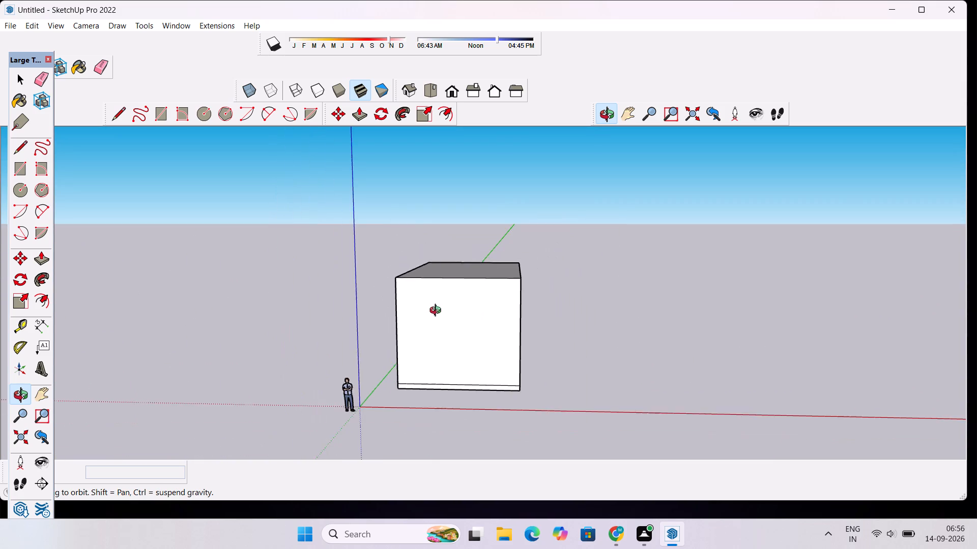
Copy the block's top face with its bounding edges about 58' 3" along the red axis, clear of the block.
drag(441, 304, 444, 402)
scroll(440, 382, up, 7)
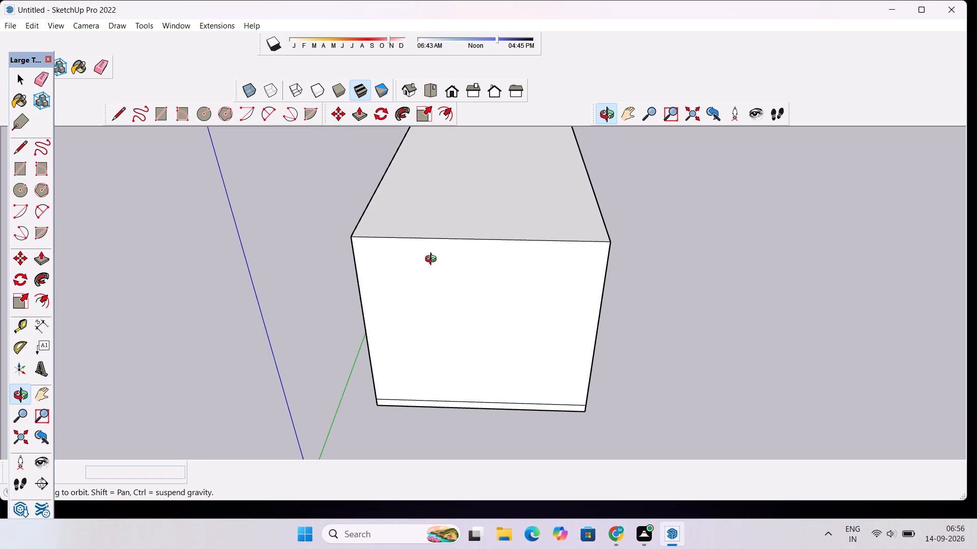
drag(433, 260, 444, 304)
scroll(445, 300, down, 4)
shift+drag(463, 251, 374, 353)
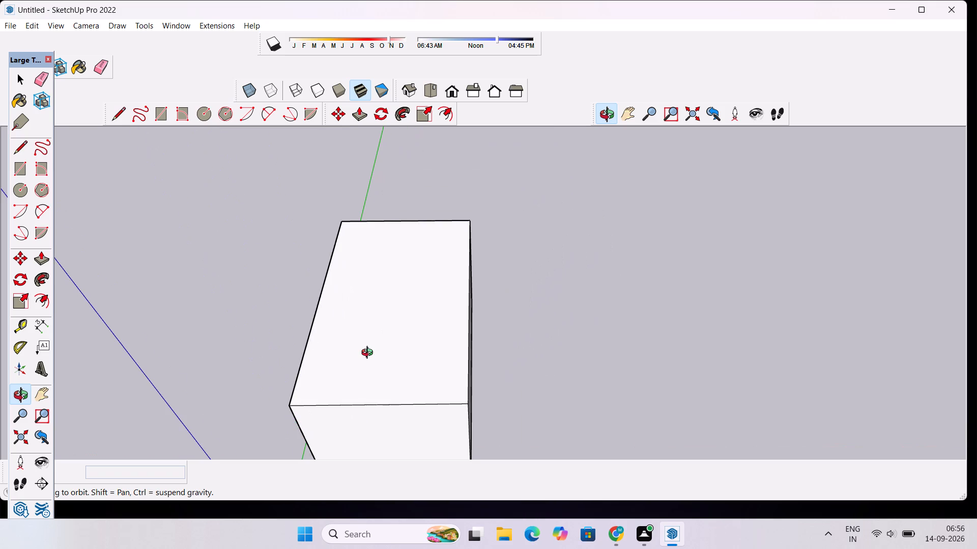
key(space)
double_click(372, 350)
key(m)
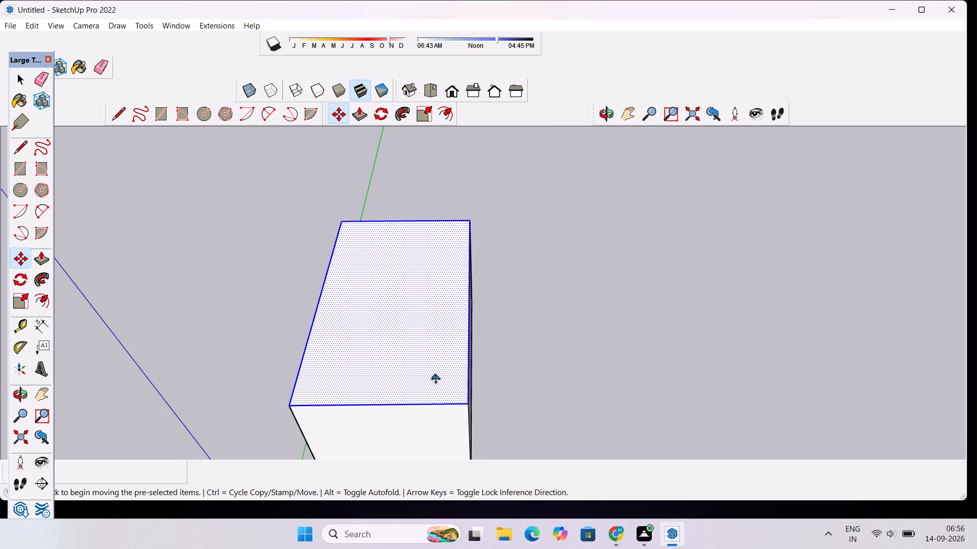
click(469, 405)
scroll(517, 385, down, 9)
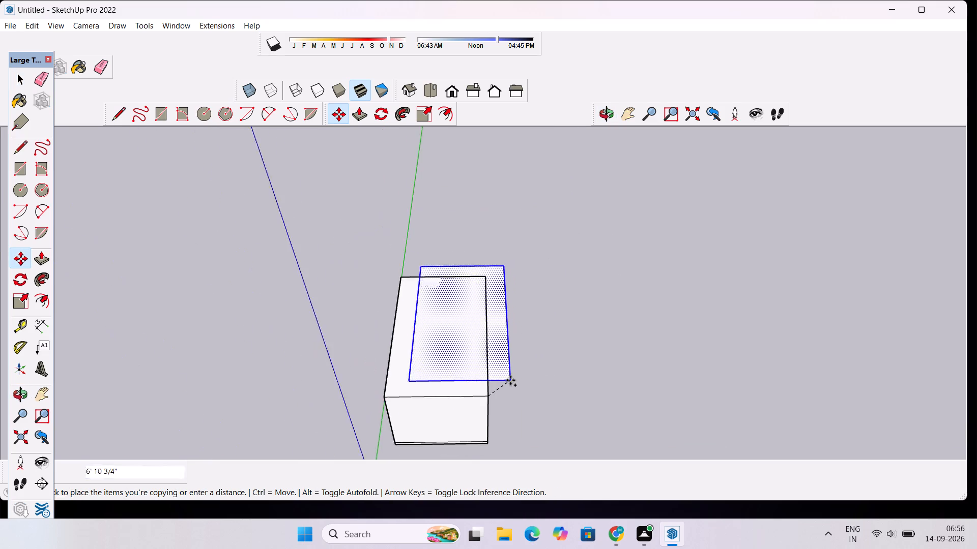
scroll(510, 380, down, 2)
click(679, 392)
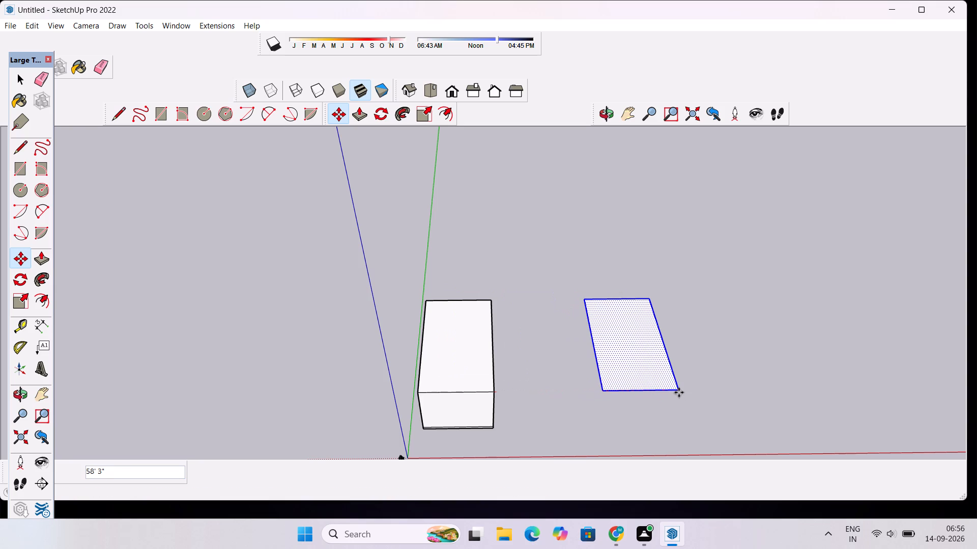
Push/Pull the copied rectangular face by 6" to form a thin slab.
key(space)
key(p)
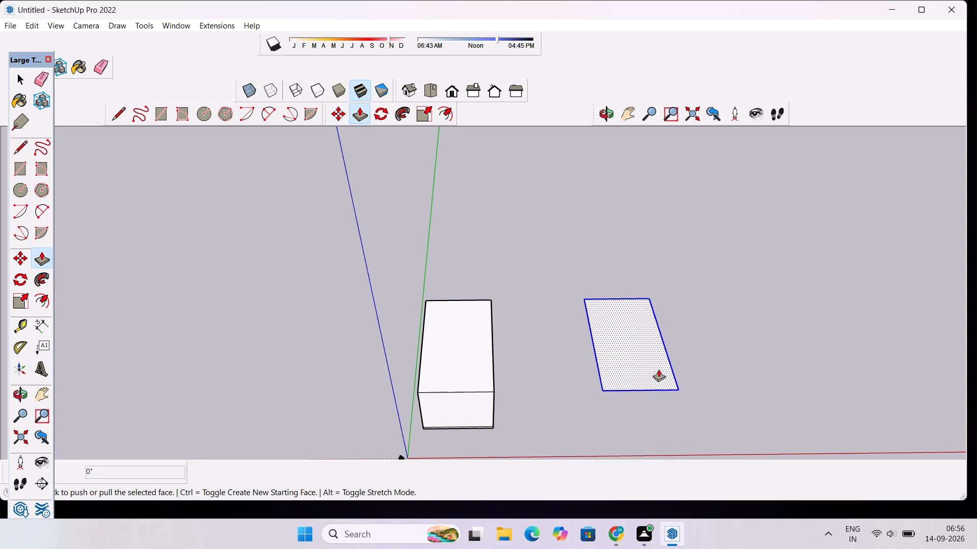
click(658, 369)
text(6")
key(Return)
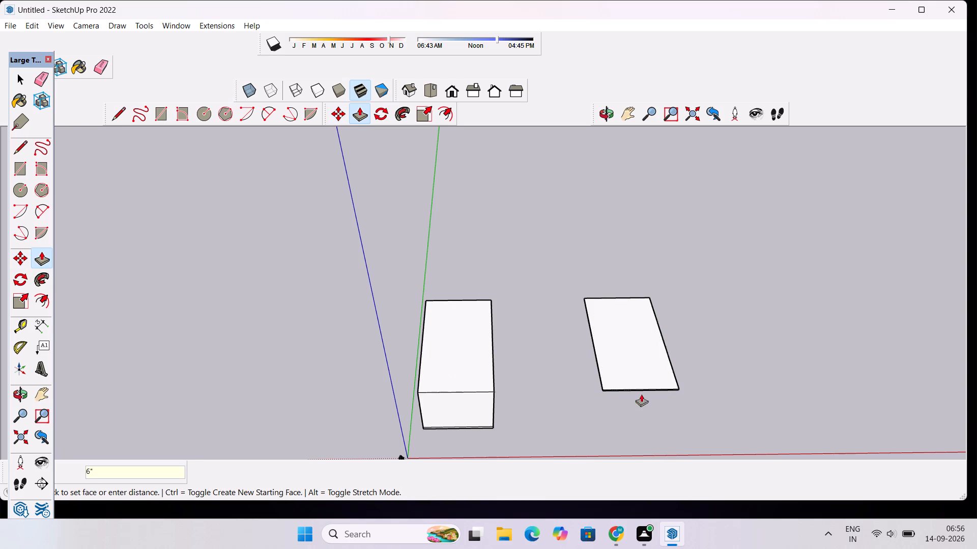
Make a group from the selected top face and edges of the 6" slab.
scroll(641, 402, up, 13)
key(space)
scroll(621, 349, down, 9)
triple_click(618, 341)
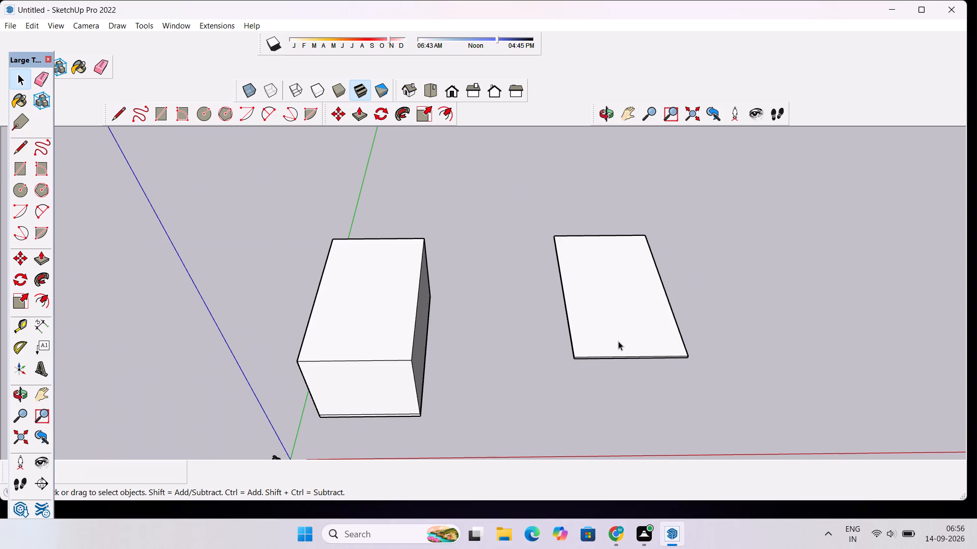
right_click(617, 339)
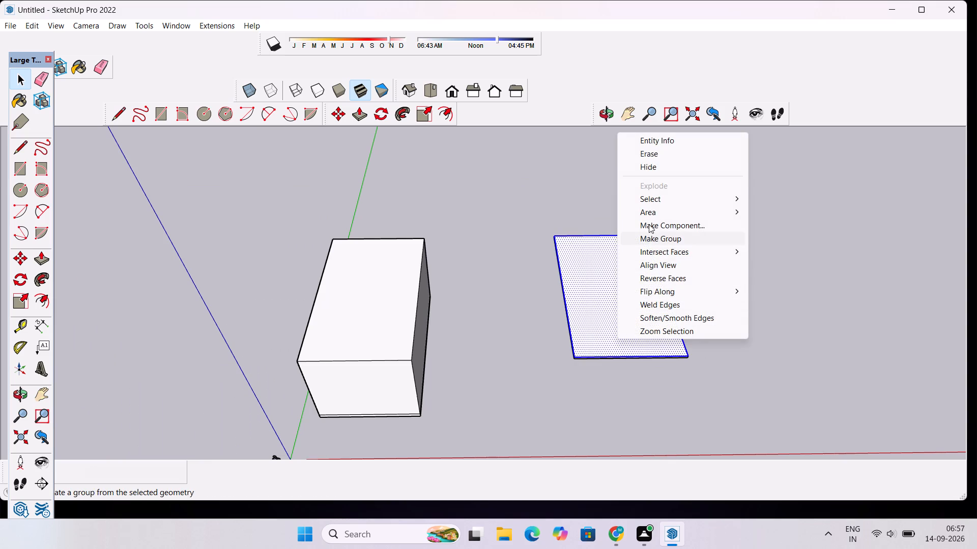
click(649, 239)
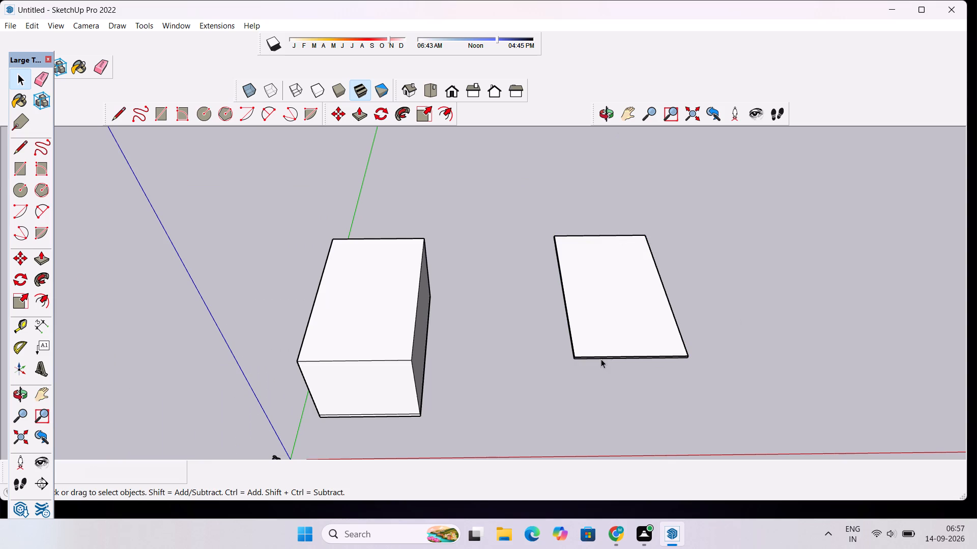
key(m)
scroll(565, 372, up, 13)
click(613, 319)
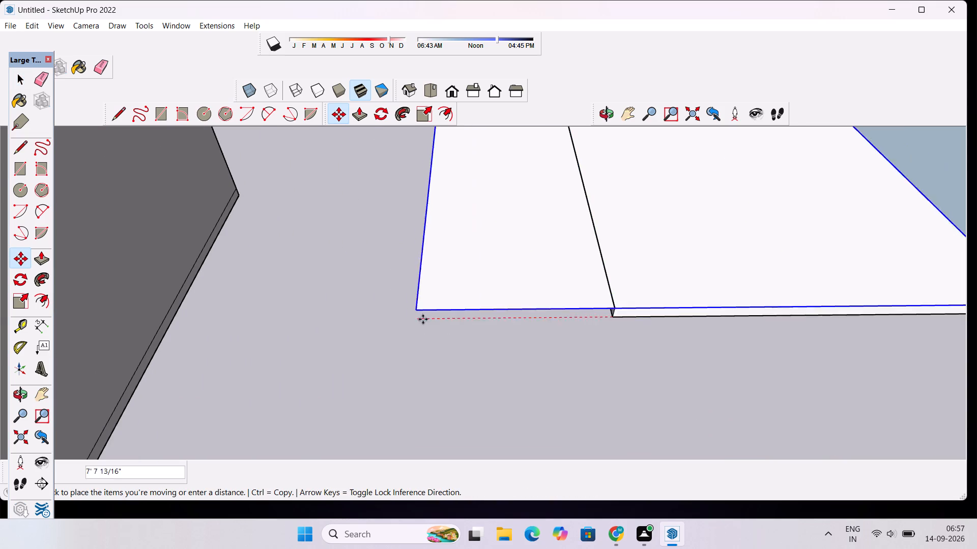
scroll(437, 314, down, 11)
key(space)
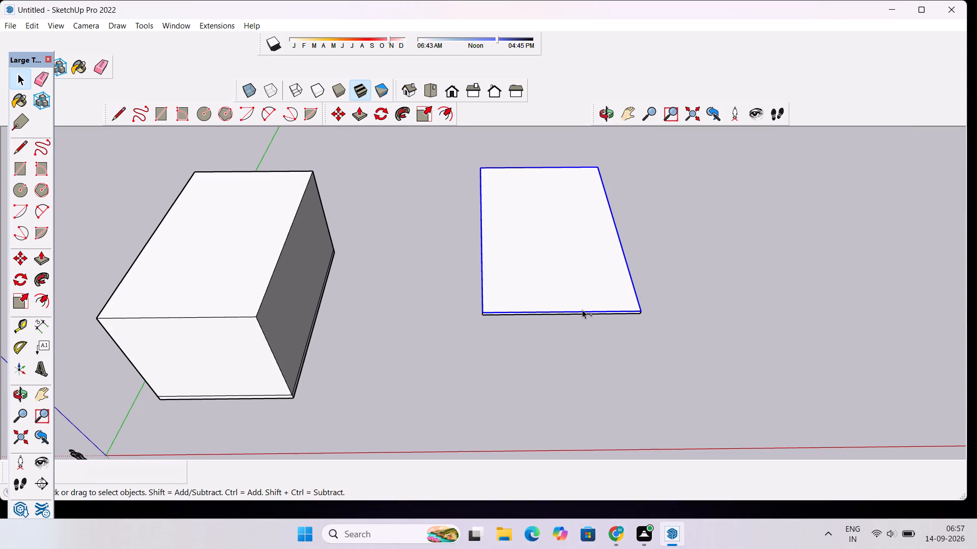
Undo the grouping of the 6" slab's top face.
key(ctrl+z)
Select all connected faces and edges of the 6" slab and make them a group.
click(584, 293)
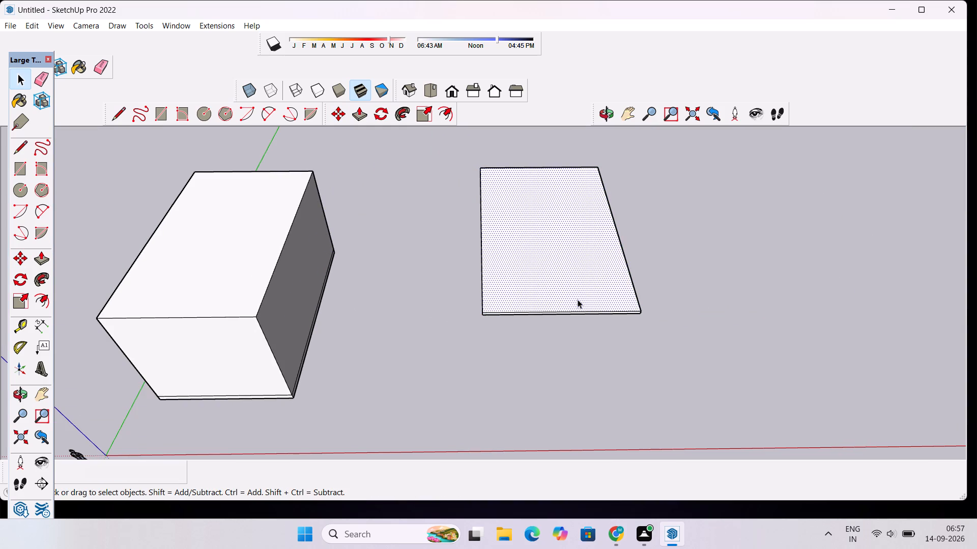
double_click(578, 299)
click(675, 264)
triple_click(577, 301)
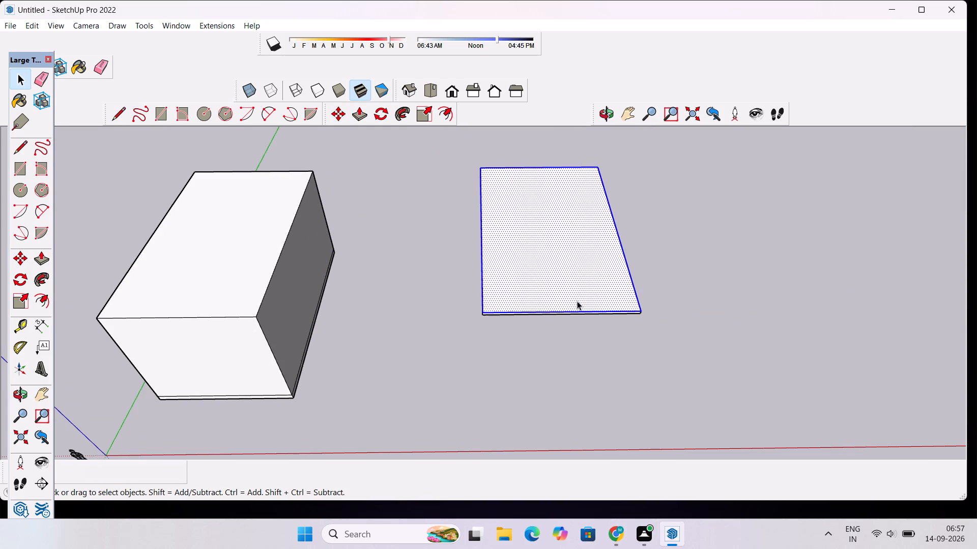
right_click(577, 301)
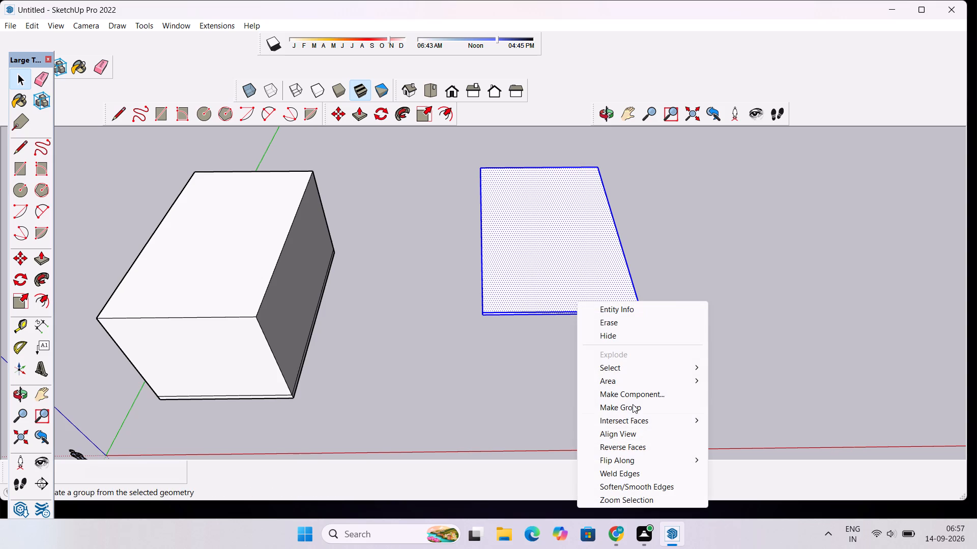
click(633, 404)
Copy the grouped 6" slab onto the top of the raised block, aligning its bottom front corner with the block's top corner.
key(m)
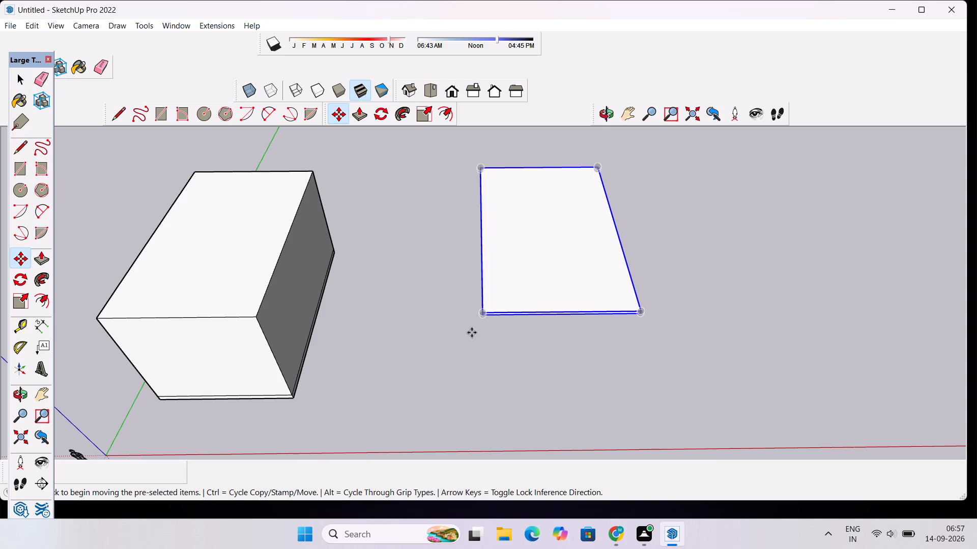
scroll(469, 332, up, 13)
click(610, 169)
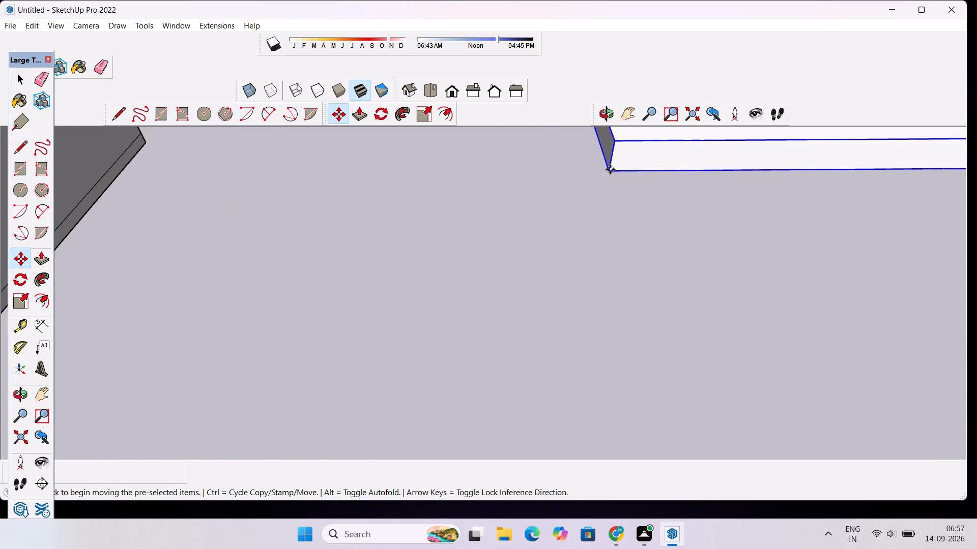
scroll(584, 175, down, 20)
scroll(584, 175, down, 12)
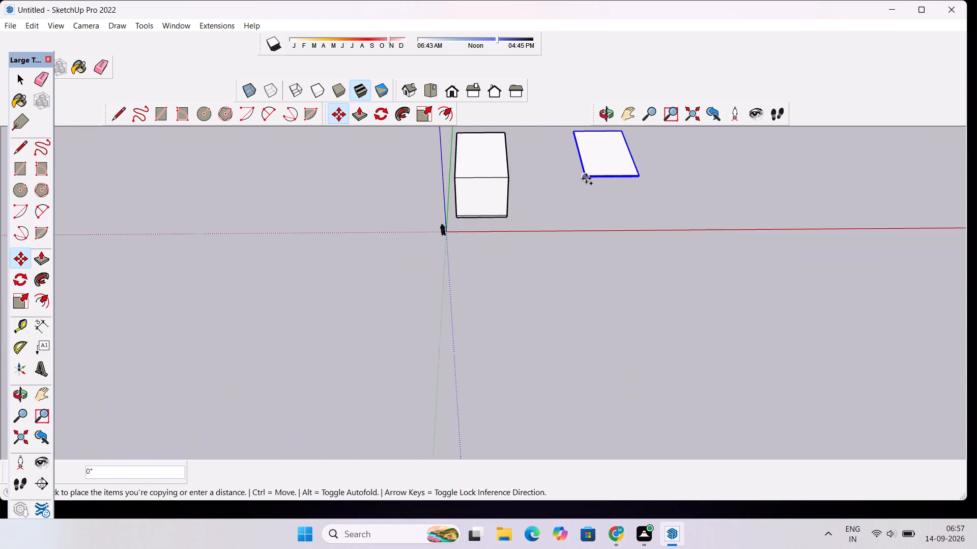
scroll(586, 178, down, 1)
scroll(480, 186, up, 5)
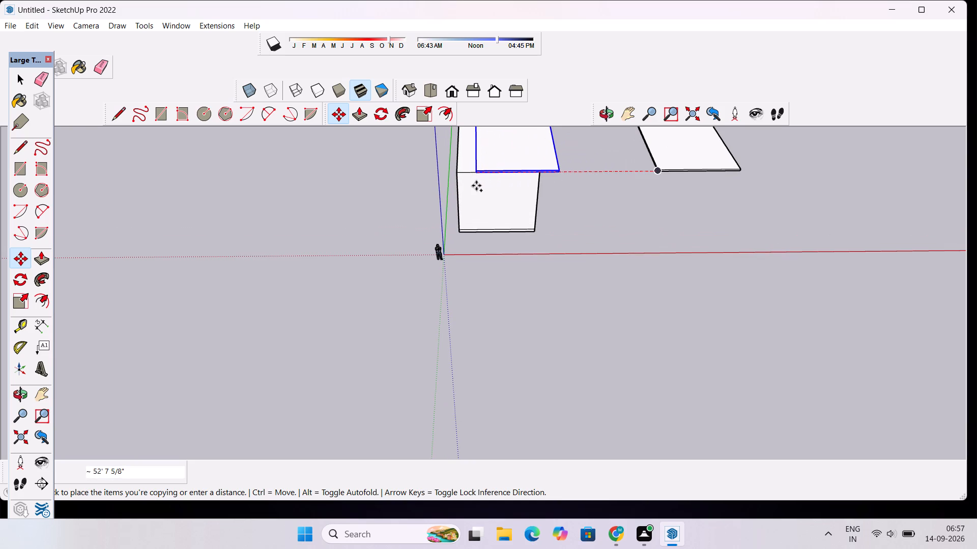
scroll(453, 170, up, 17)
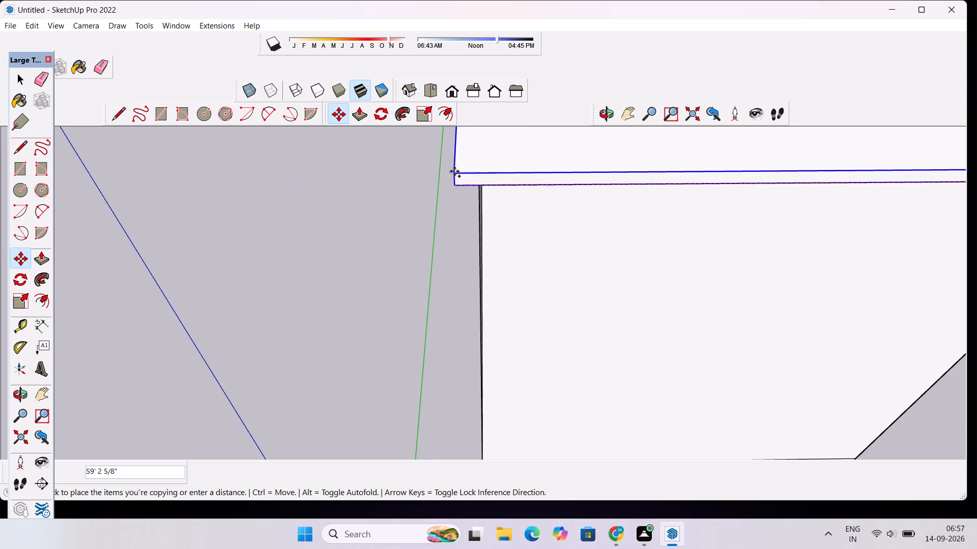
click(485, 181)
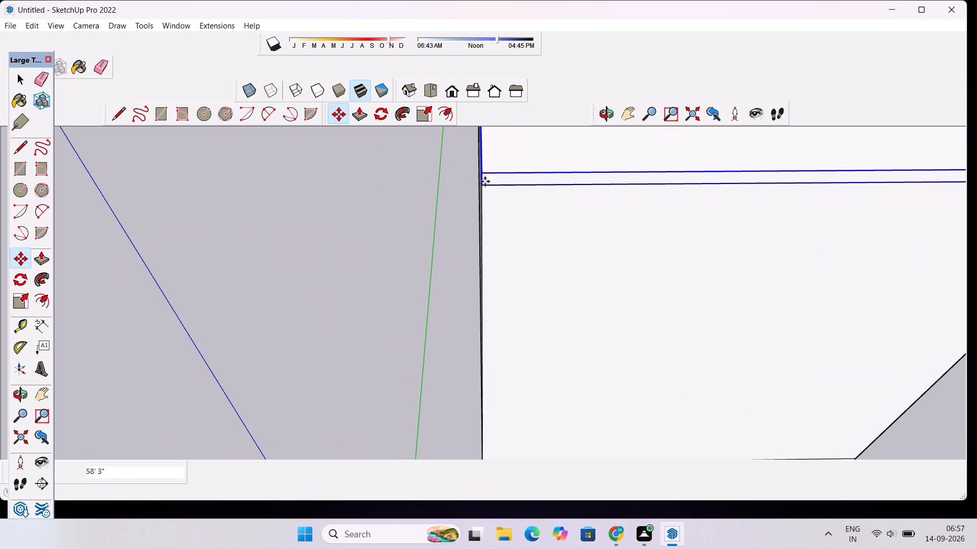
key(space)
Examine the slab copy on top of the block from several sides to check its fit along the edges.
click(606, 121)
drag(583, 291, 571, 250)
scroll(554, 239, down, 6)
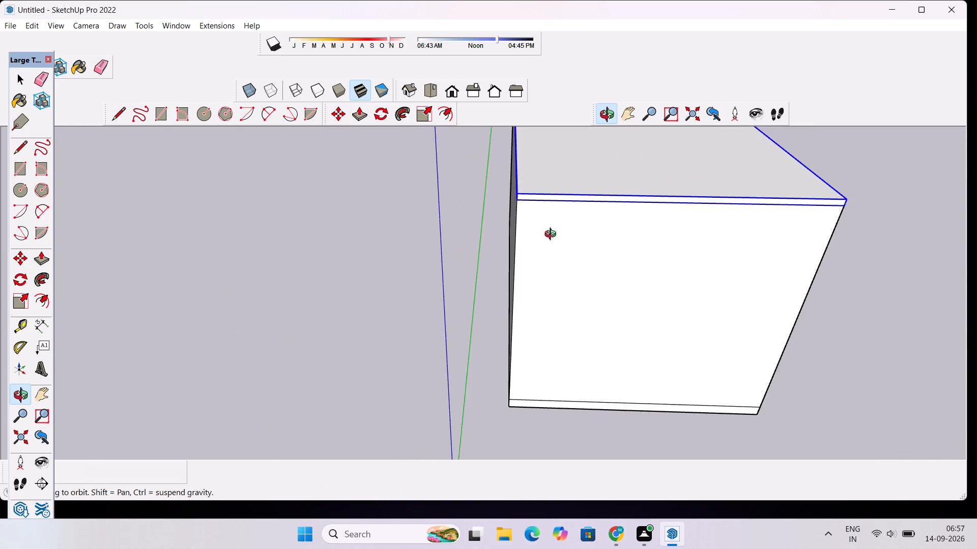
scroll(553, 235, down, 4)
drag(794, 247, 484, 209)
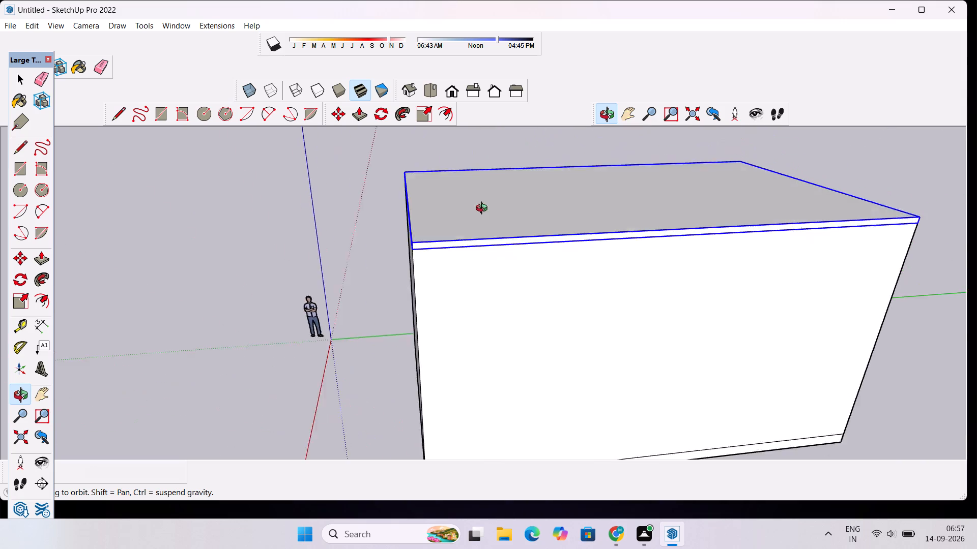
drag(484, 209, 433, 228)
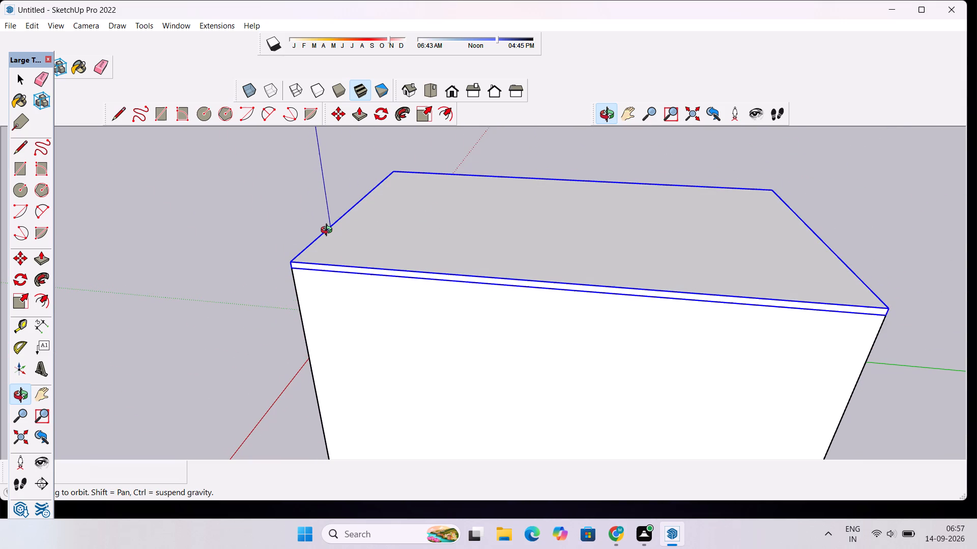
drag(328, 231, 373, 244)
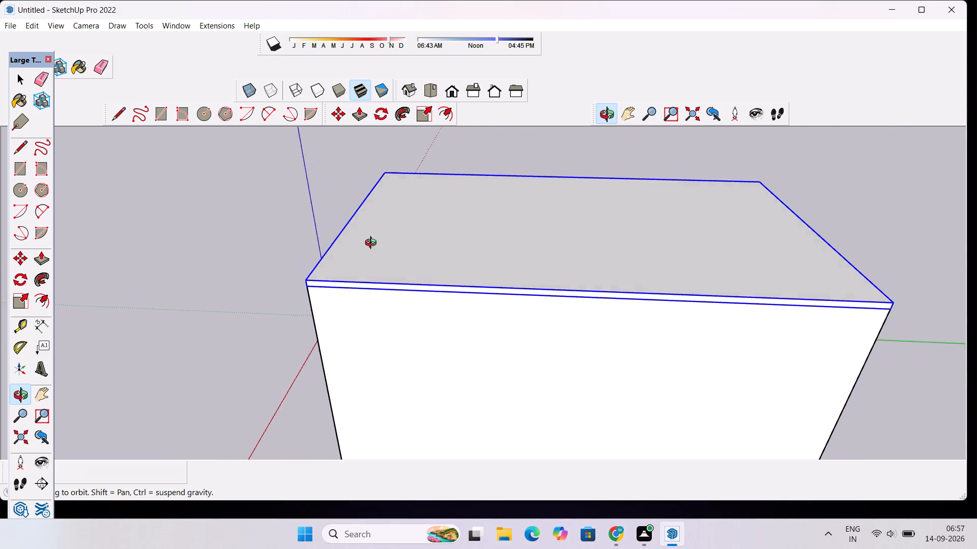
drag(373, 244, 637, 208)
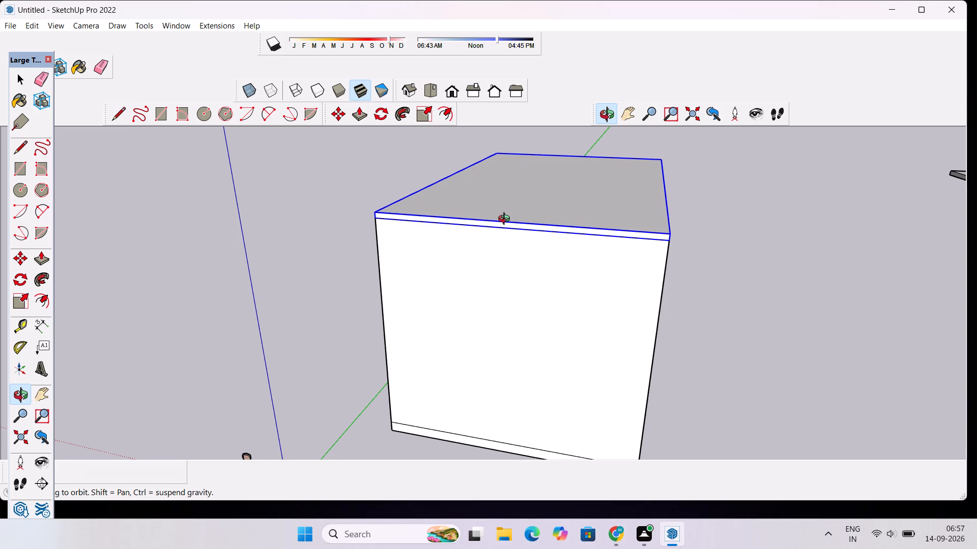
drag(475, 219, 550, 186)
scroll(550, 186, down, 5)
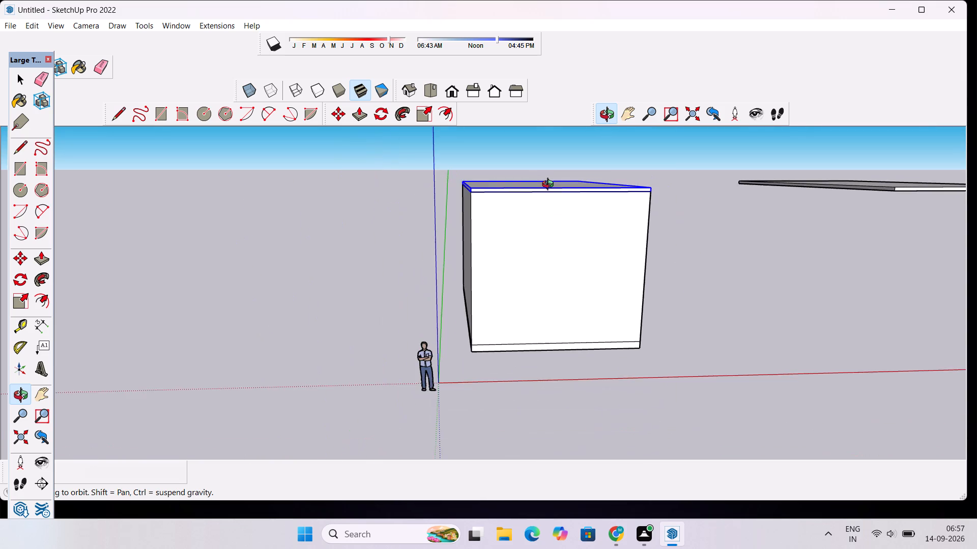
shift+drag(586, 186, 488, 232)
scroll(464, 228, down, 4)
drag(452, 311, 451, 315)
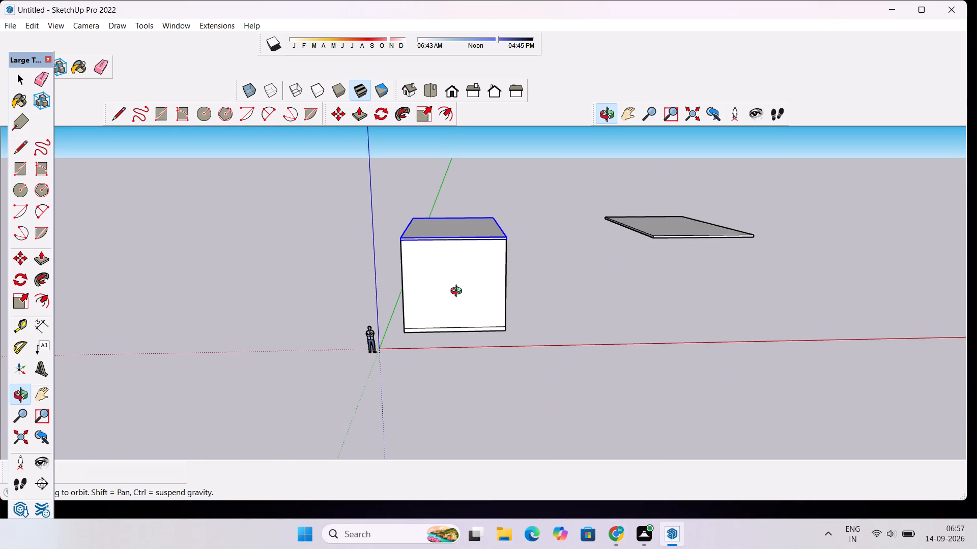
scroll(458, 292, up, 5)
scroll(478, 239, up, 4)
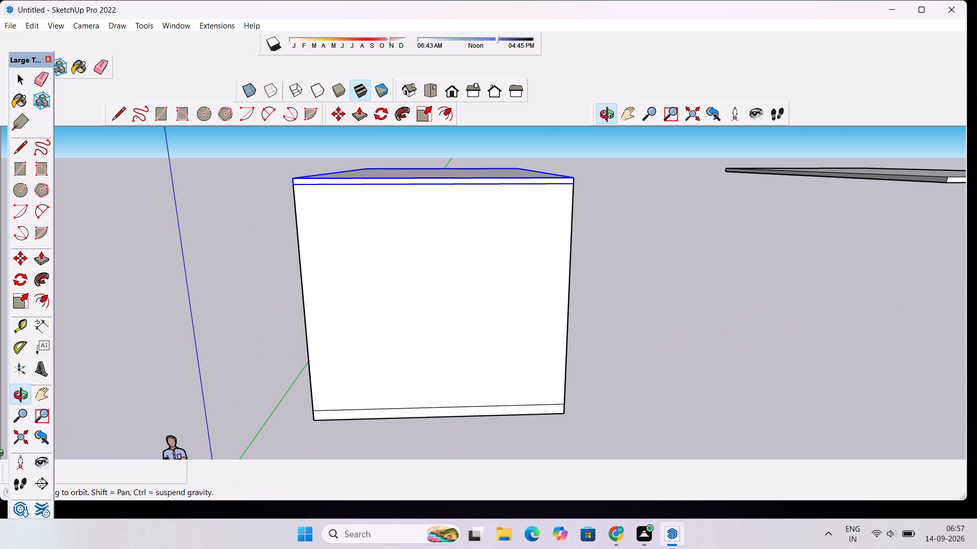
drag(440, 241, 419, 422)
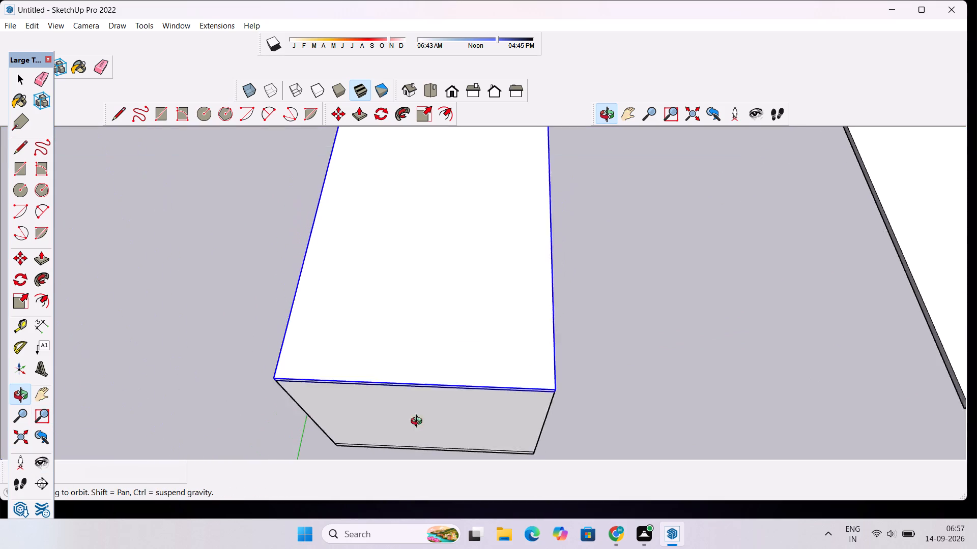
drag(419, 422, 419, 429)
scroll(364, 341, down, 7)
drag(482, 363, 495, 138)
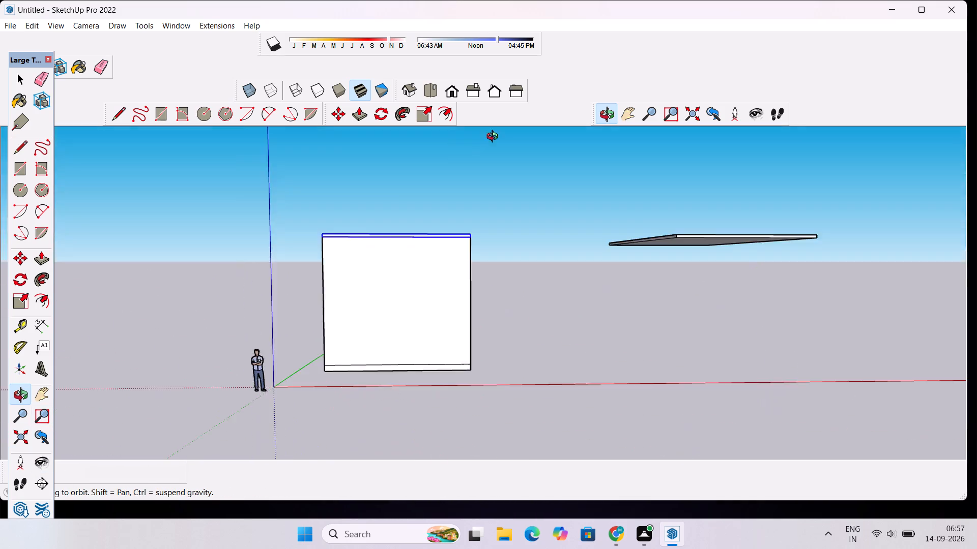
drag(495, 138, 499, 164)
scroll(422, 206, up, 6)
scroll(409, 294, up, 5)
drag(415, 224, 412, 264)
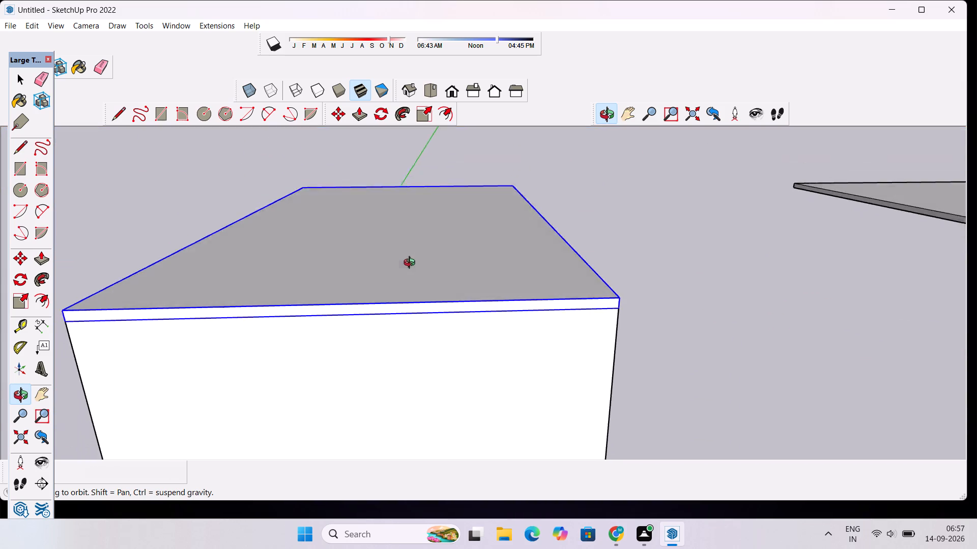
drag(412, 264, 372, 412)
scroll(375, 364, down, 11)
shift+drag(376, 295, 376, 367)
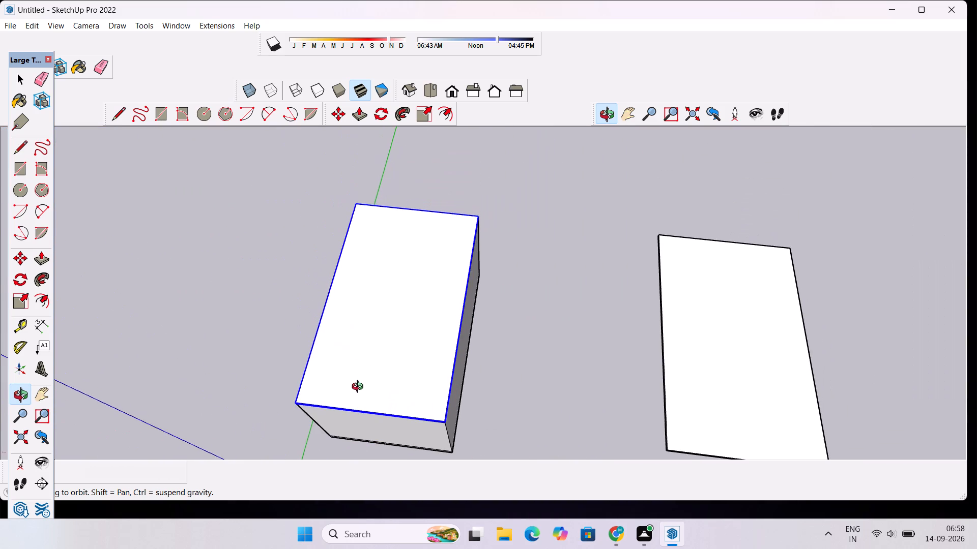
scroll(358, 390, down, 1)
drag(358, 392, 389, 285)
scroll(361, 337, up, 6)
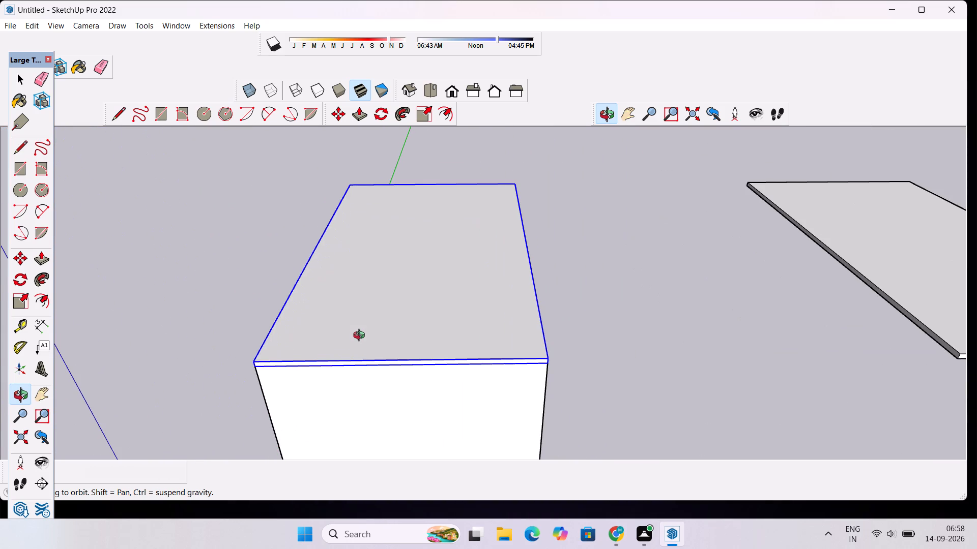
scroll(355, 394, down, 5)
drag(357, 397, 387, 398)
scroll(378, 373, down, 6)
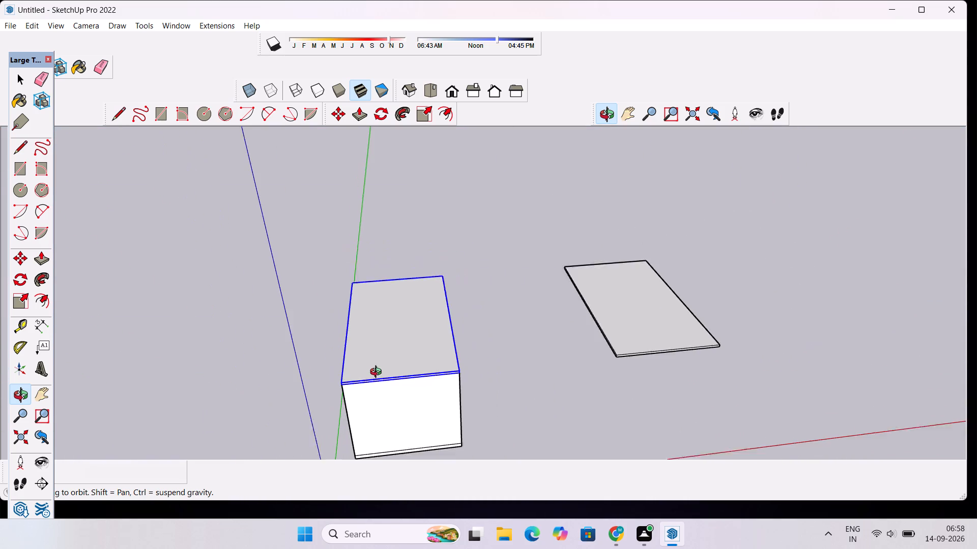
drag(385, 371, 387, 292)
scroll(387, 298, up, 6)
drag(416, 315, 390, 340)
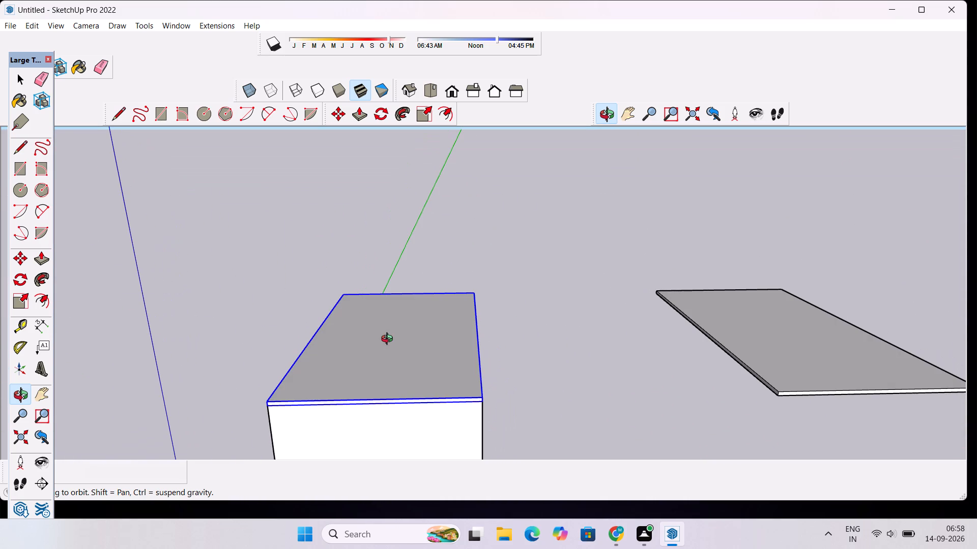
scroll(383, 337, up, 2)
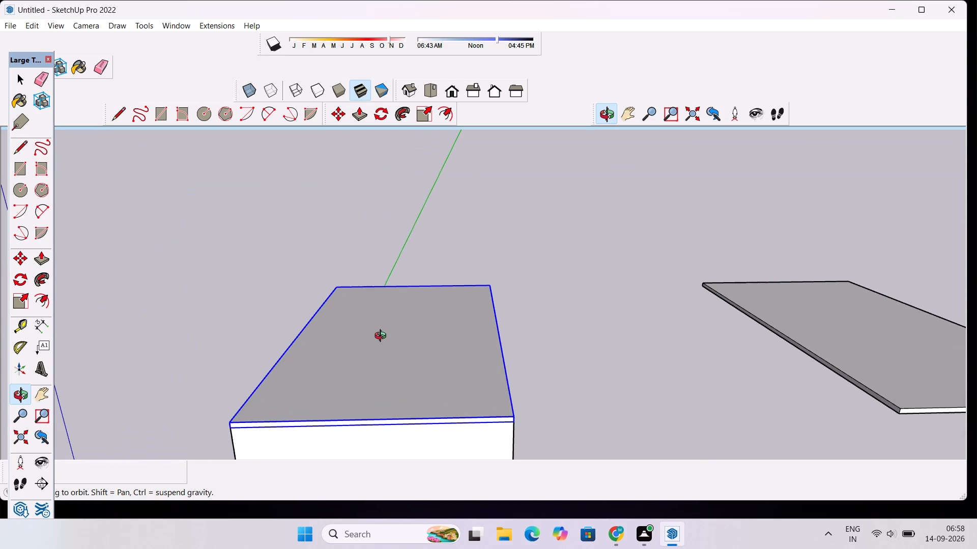
scroll(383, 335, up, 2)
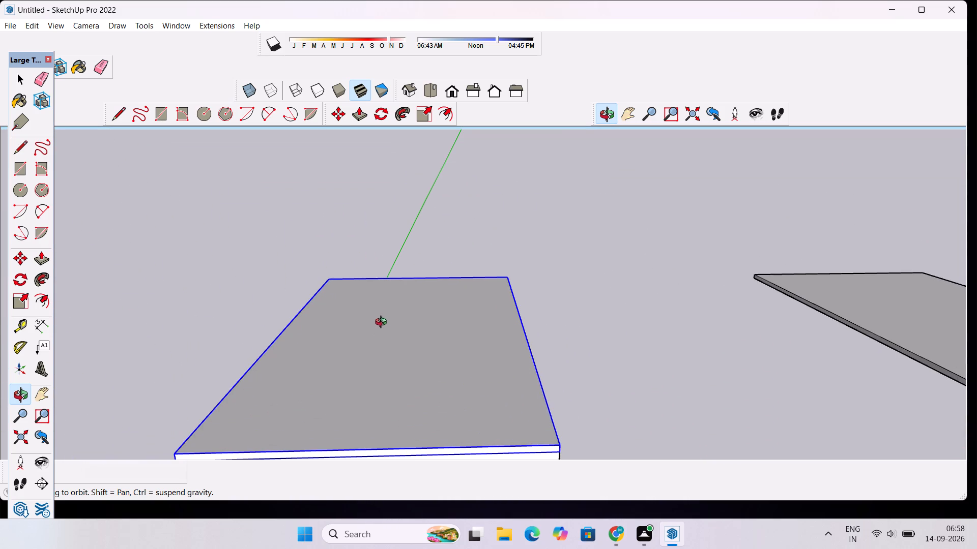
scroll(379, 286, down, 8)
scroll(376, 357, up, 4)
drag(376, 350, 376, 346)
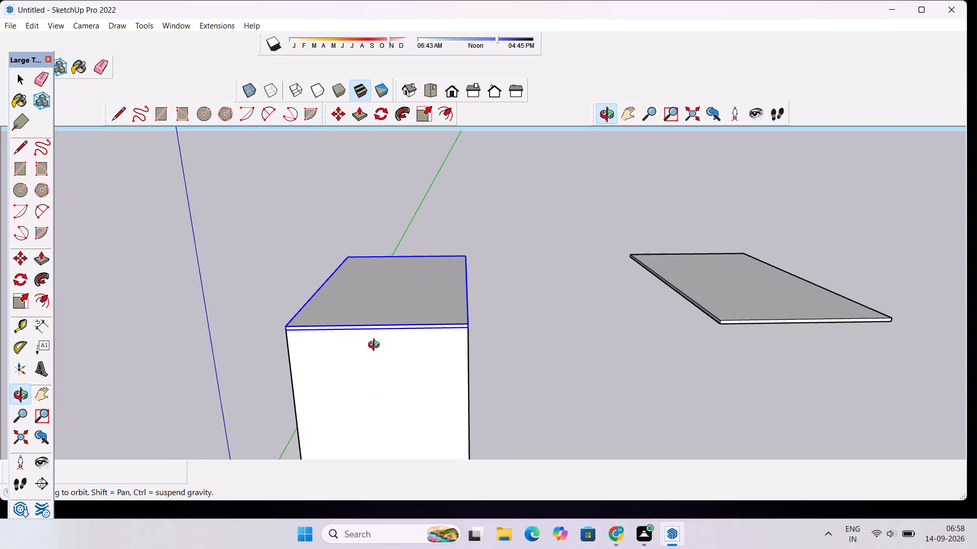
drag(376, 346, 377, 308)
scroll(377, 303, up, 5)
drag(377, 303, 371, 366)
Explode the slab group on top of the raised block.
key(space)
click(378, 300)
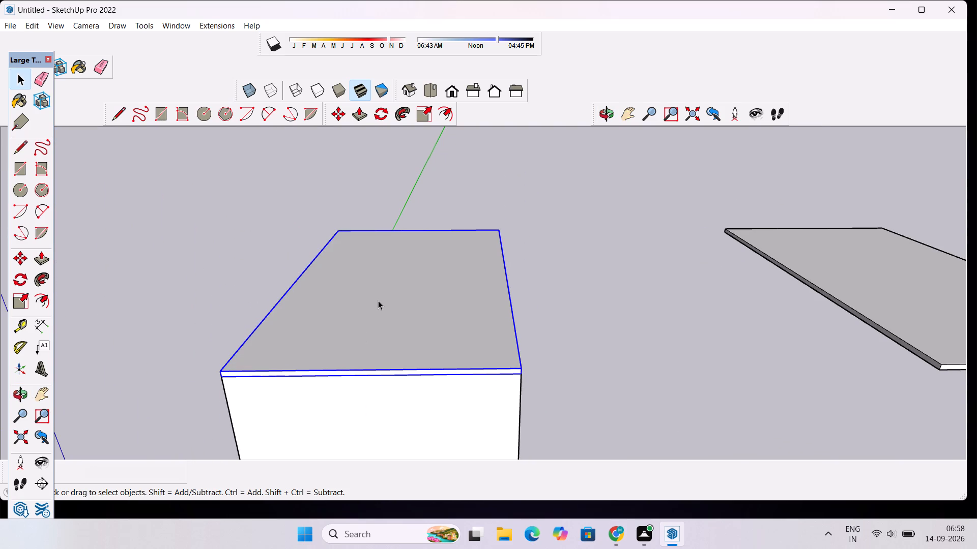
right_click(378, 300)
click(428, 377)
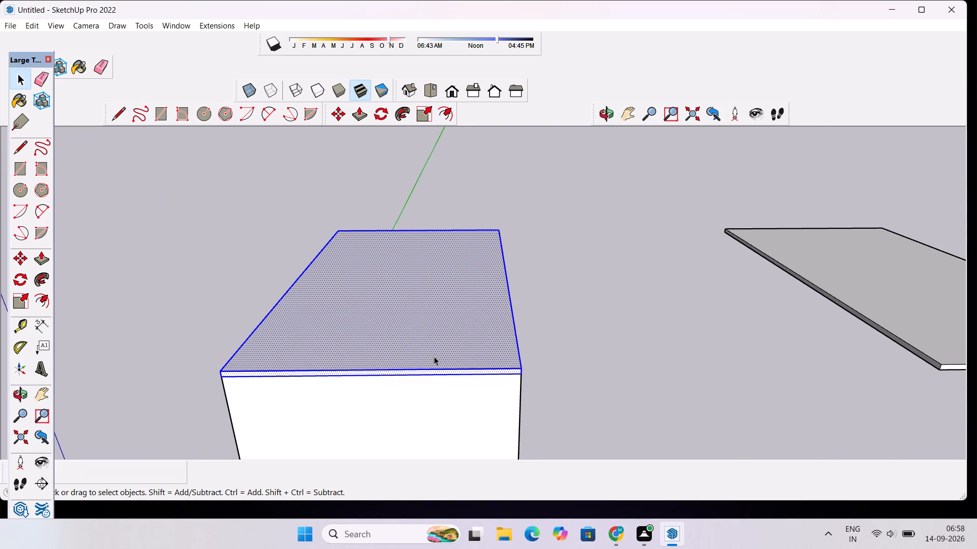
Clear the selection and examine the block, its exploded top slab and the separate slab from all around.
click(609, 110)
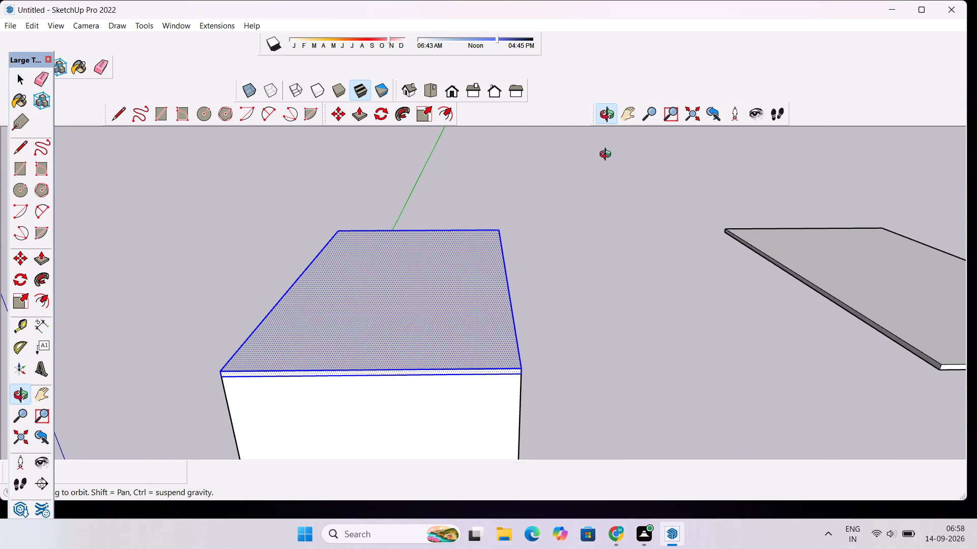
drag(612, 225, 385, 219)
scroll(342, 212, up, 4)
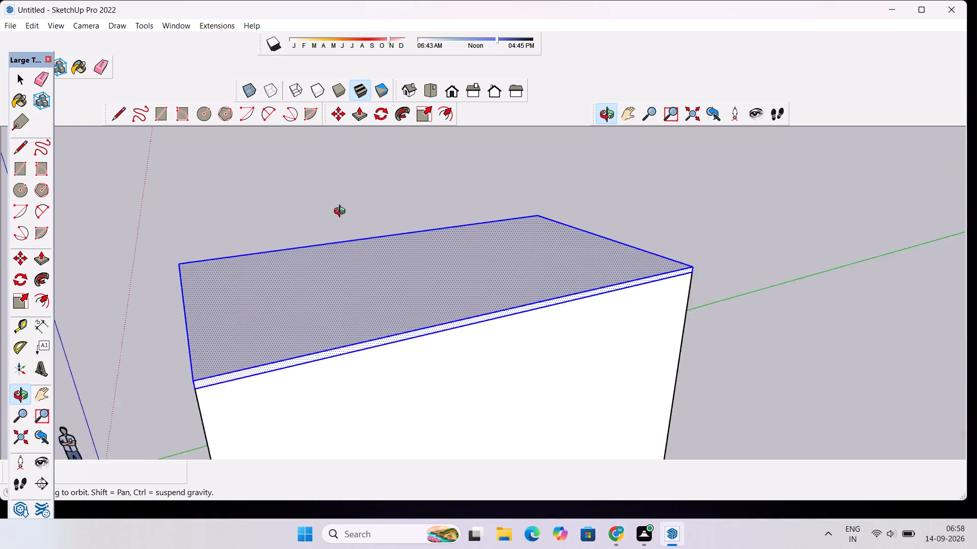
scroll(342, 212, up, 2)
key(space)
click(392, 176)
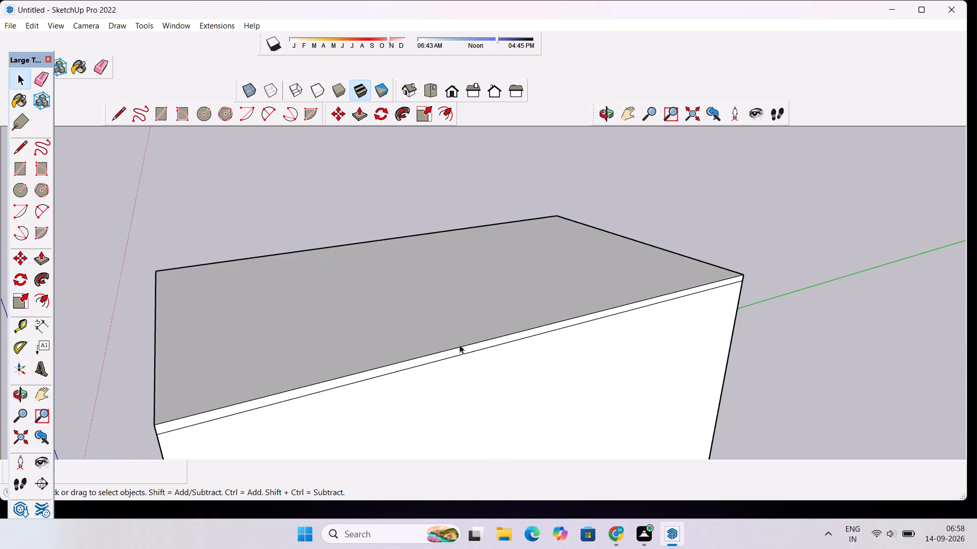
scroll(459, 341, down, 6)
scroll(388, 349, down, 5)
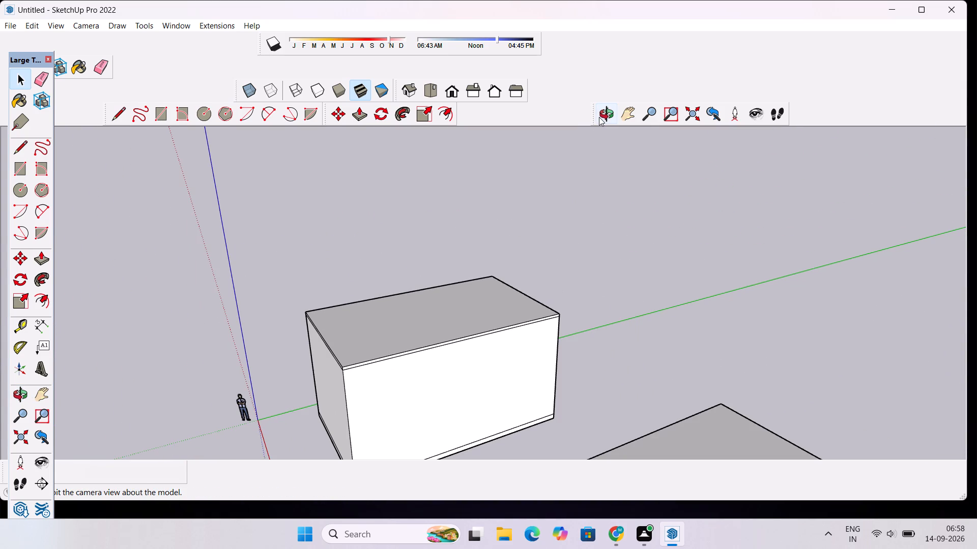
click(599, 116)
drag(406, 287, 545, 246)
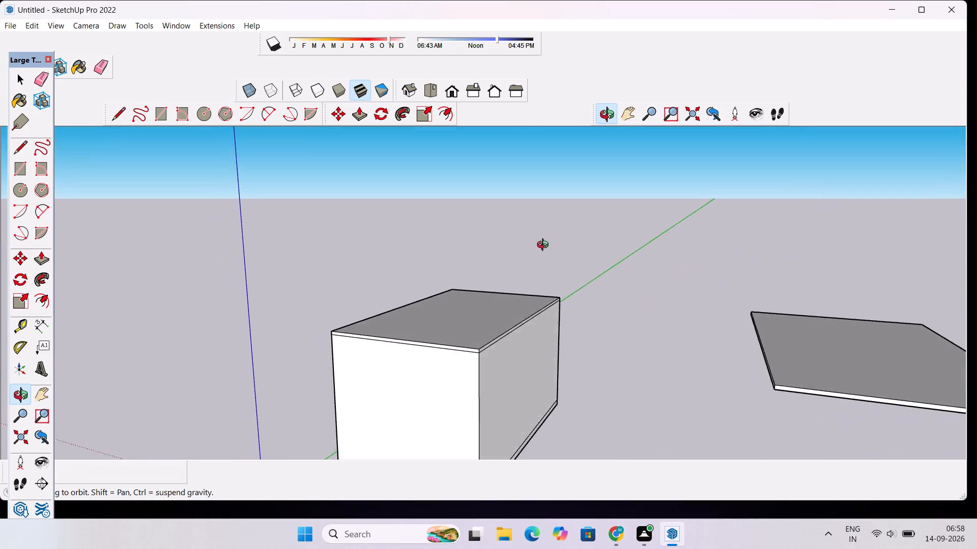
drag(545, 246, 592, 243)
drag(620, 246, 727, 255)
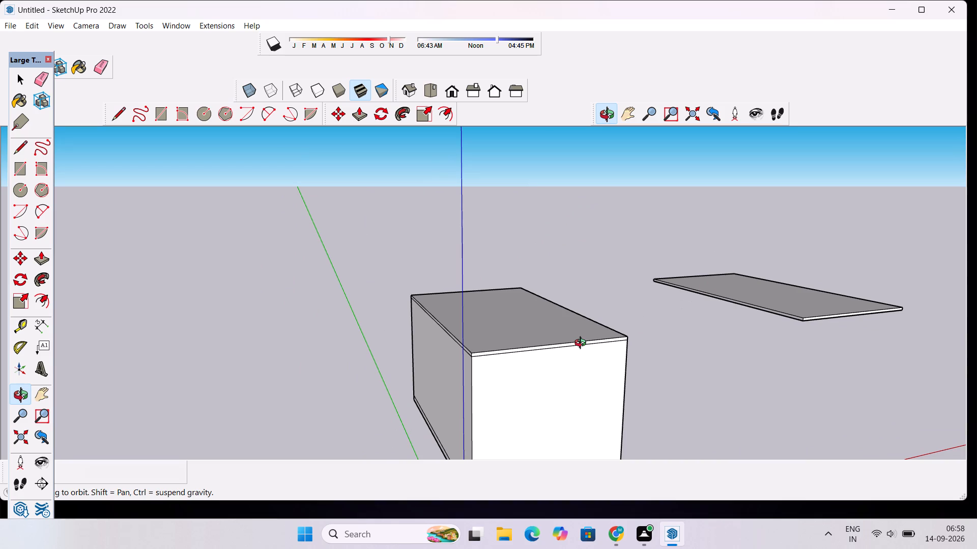
scroll(583, 344, up, 1)
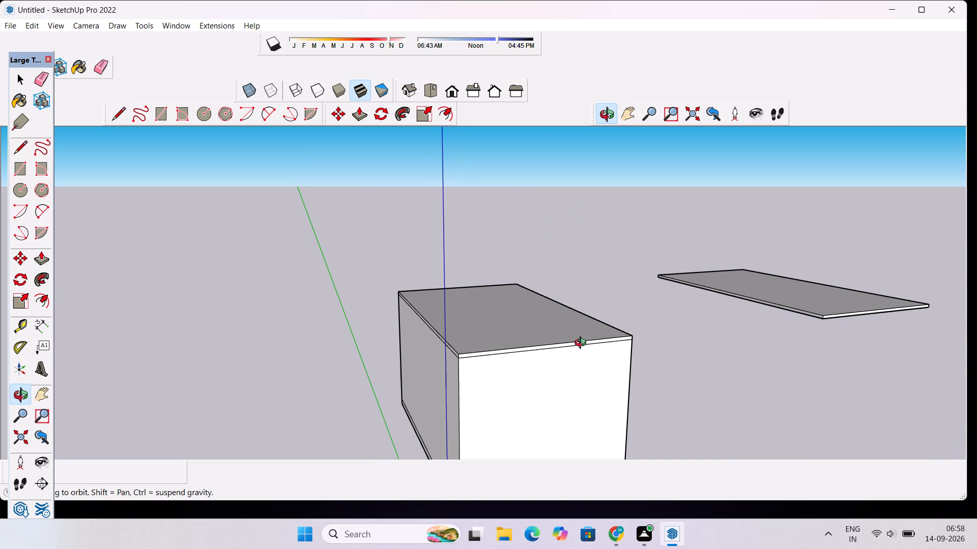
scroll(583, 344, up, 1)
scroll(583, 344, down, 6)
drag(680, 349, 553, 302)
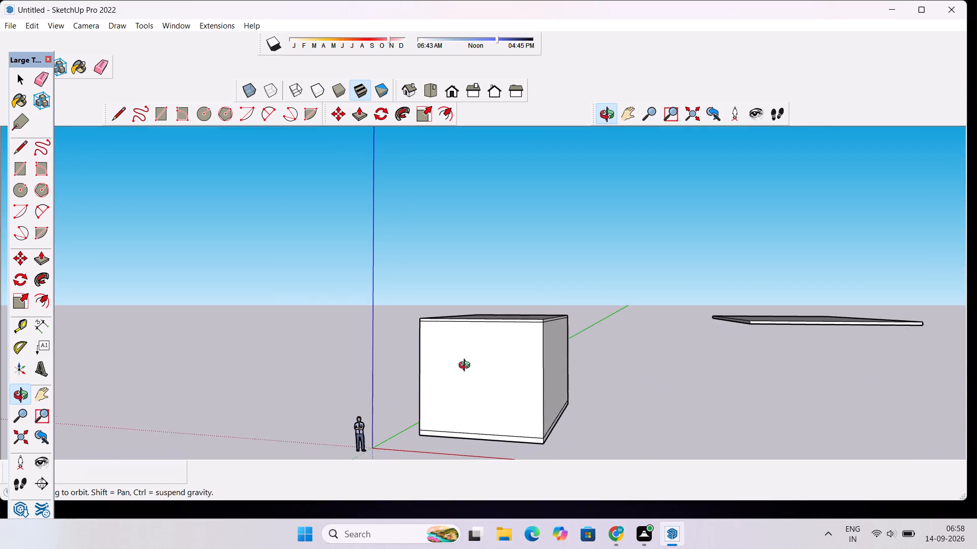
scroll(467, 367, down, 5)
drag(467, 367, 487, 448)
scroll(518, 439, up, 4)
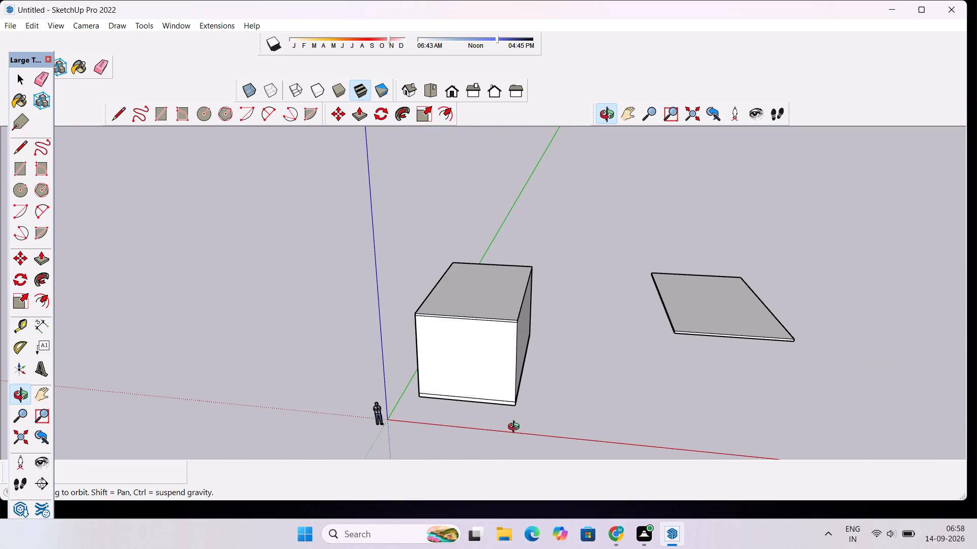
Undo the upper slab, the separate slab and the raised block, going back to the plain base slab.
scroll(474, 424, up, 1)
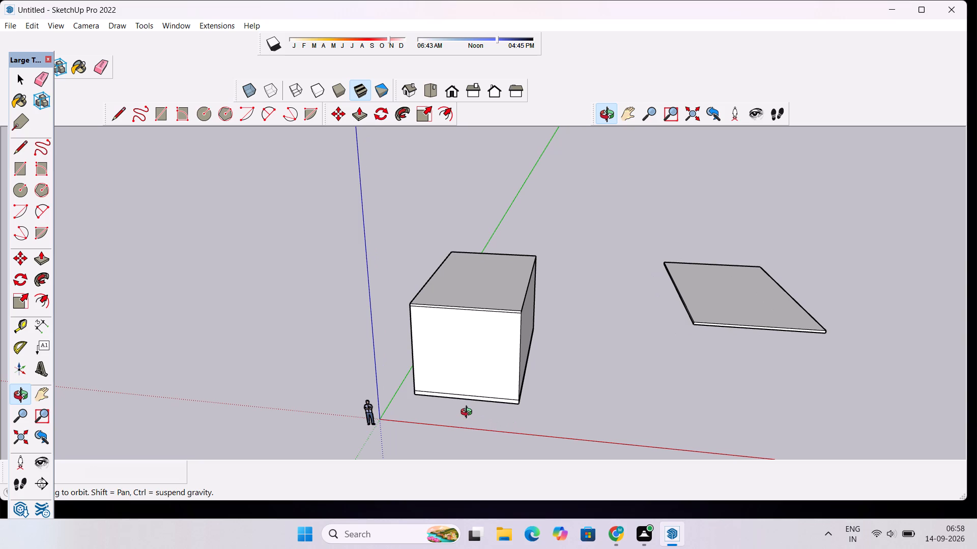
scroll(462, 401, up, 3)
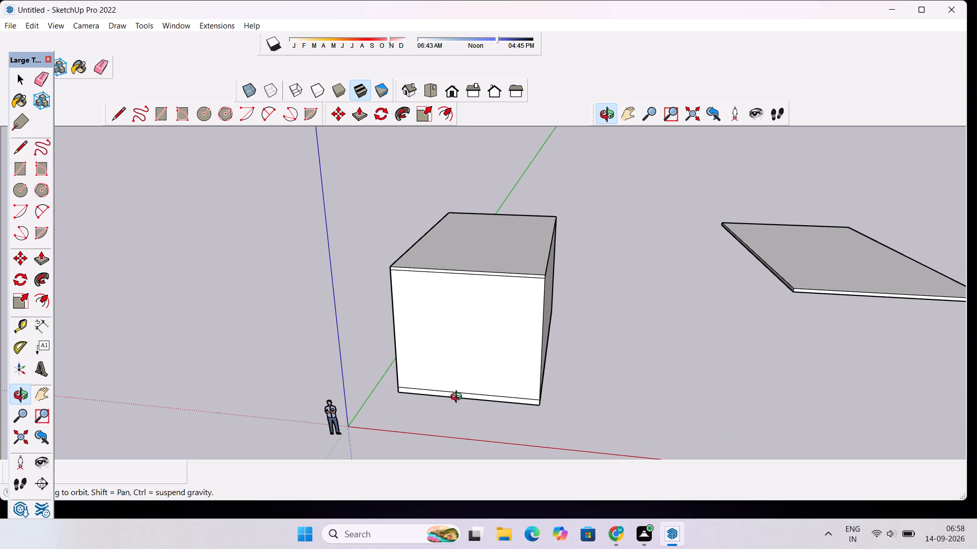
scroll(457, 397, down, 6)
drag(310, 373, 359, 373)
key(ctrl+z)
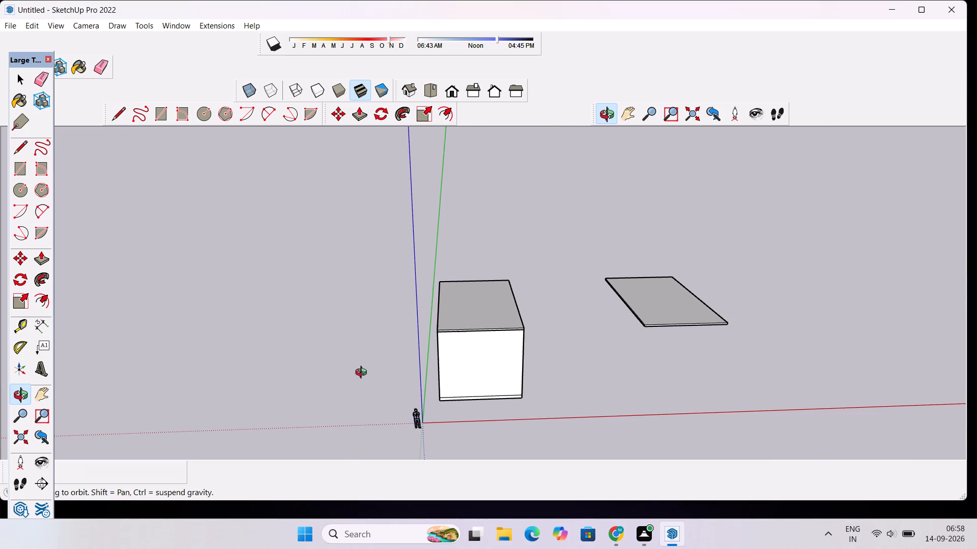
key(ctrl+z)
key(ctrl+z)
key(ctrl+z)
key(ctrl+z)
key(ctrl+z)
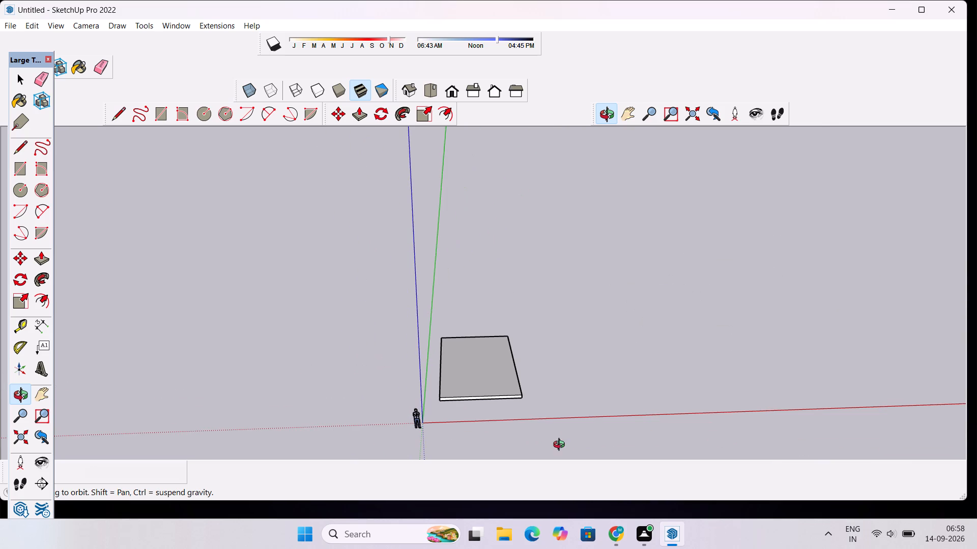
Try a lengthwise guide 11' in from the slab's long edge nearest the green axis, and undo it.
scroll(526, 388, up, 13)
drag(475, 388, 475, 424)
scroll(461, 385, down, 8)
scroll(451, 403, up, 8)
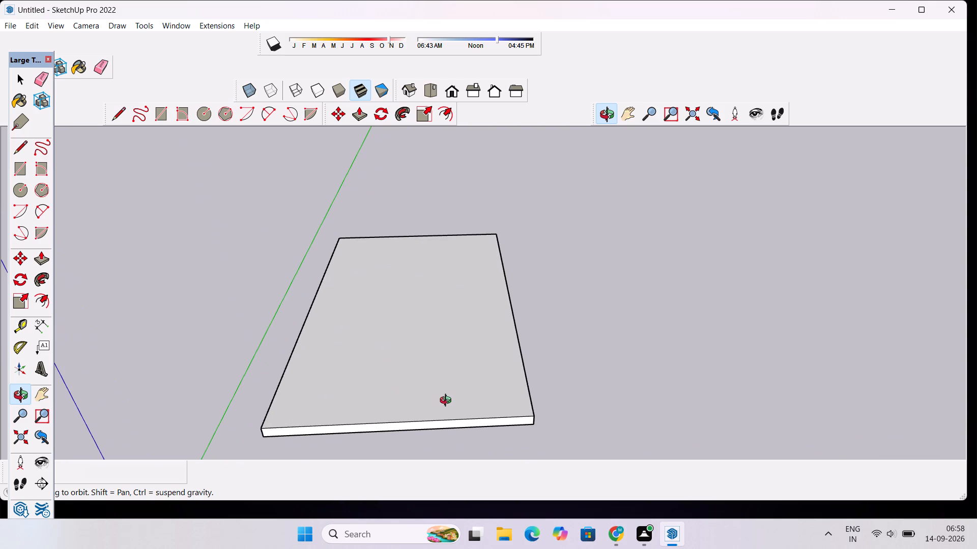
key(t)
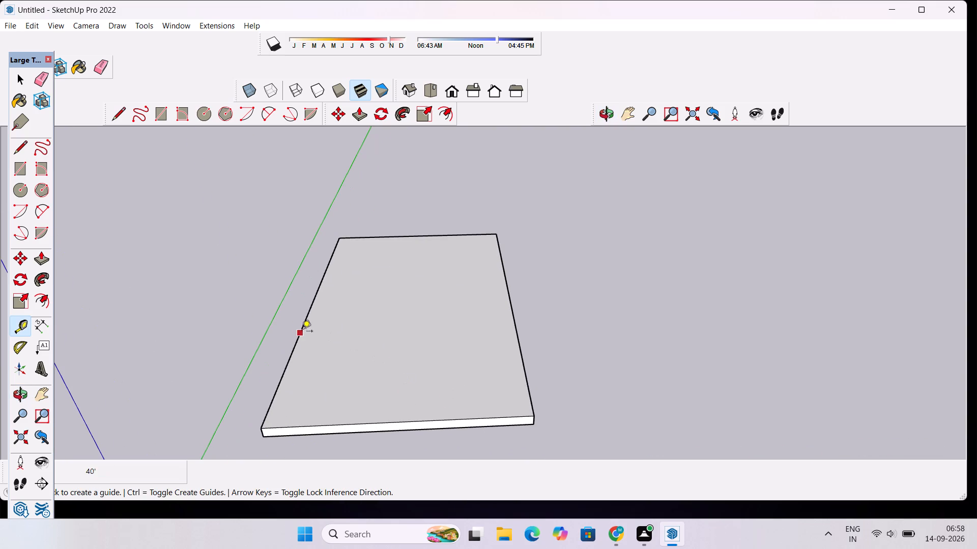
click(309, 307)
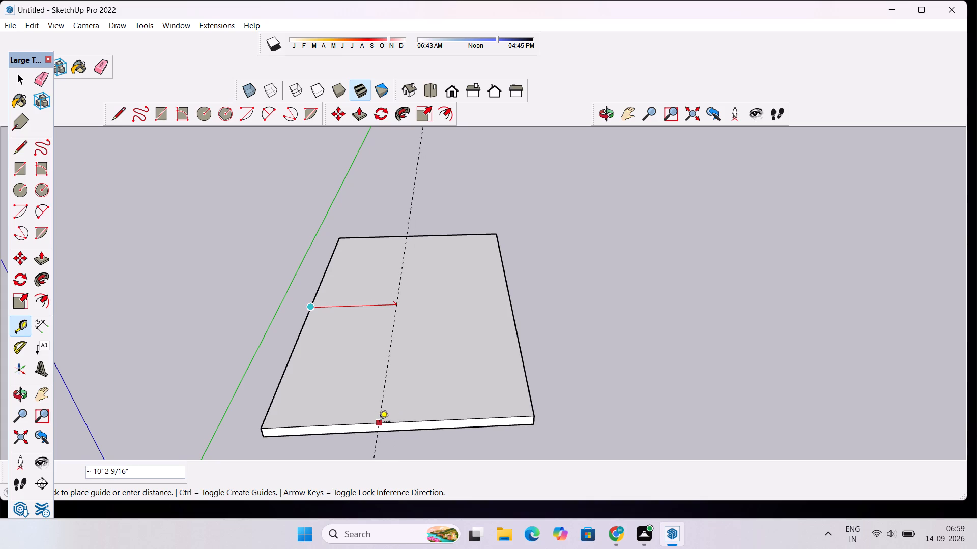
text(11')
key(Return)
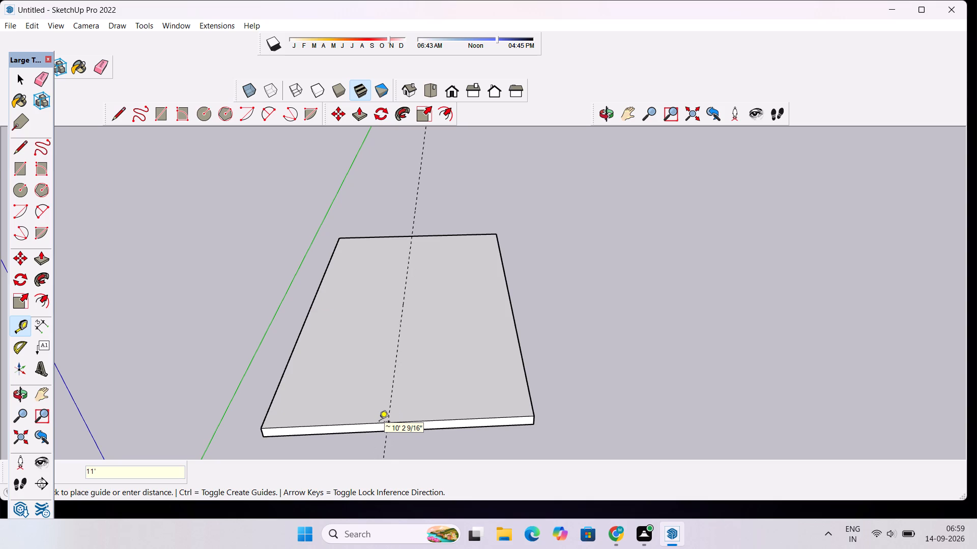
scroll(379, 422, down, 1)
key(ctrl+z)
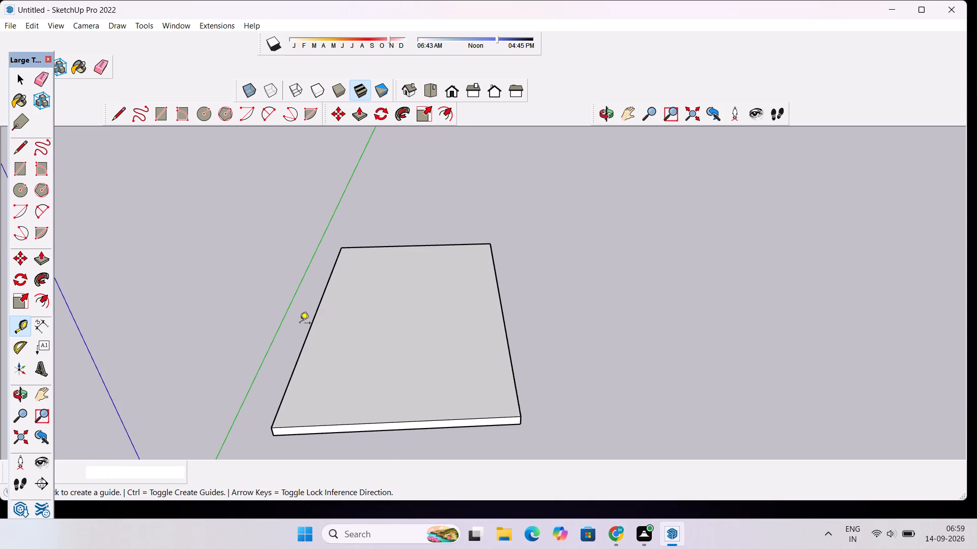
Place a lengthwise guide 10' in from the slab's long edge nearest the green axis, plus a parallel one 9" further in.
click(315, 315)
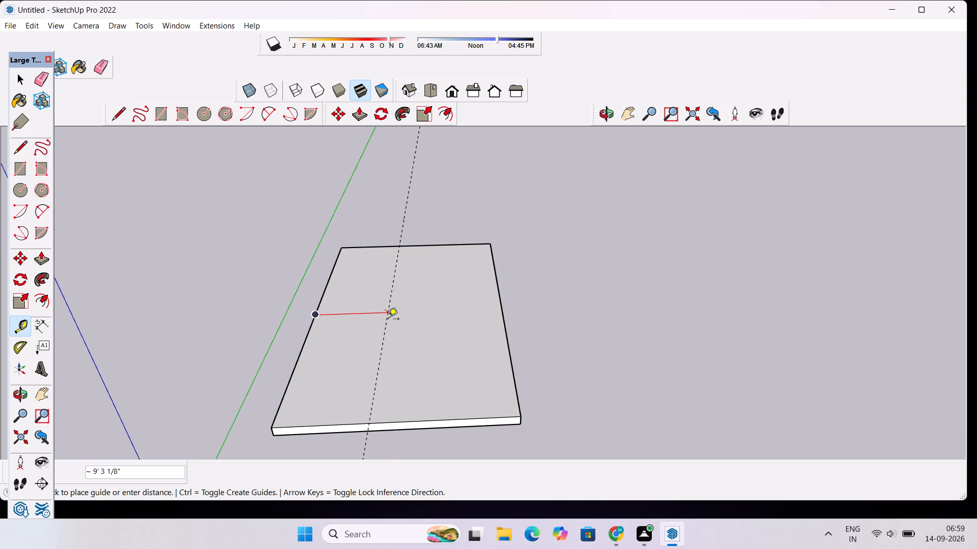
text(10')
key(Return)
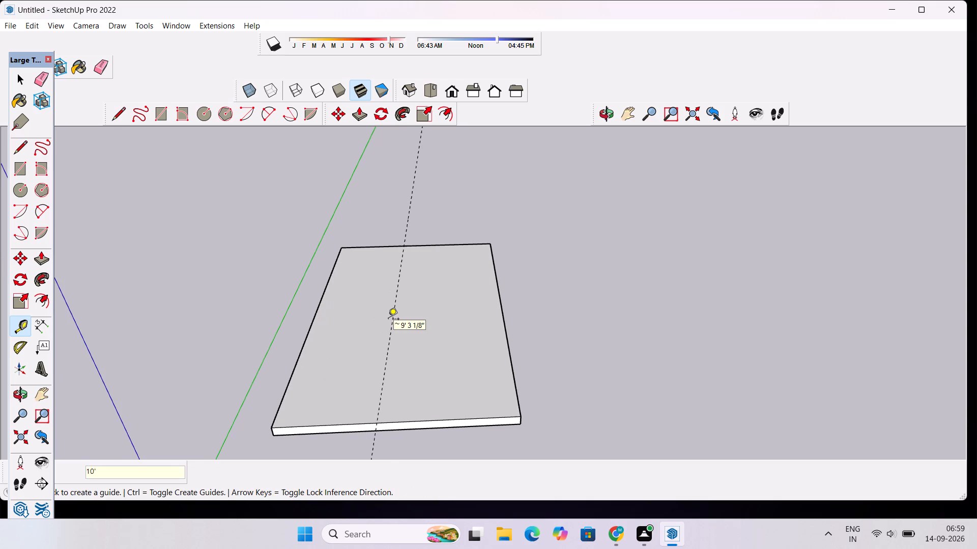
click(397, 275)
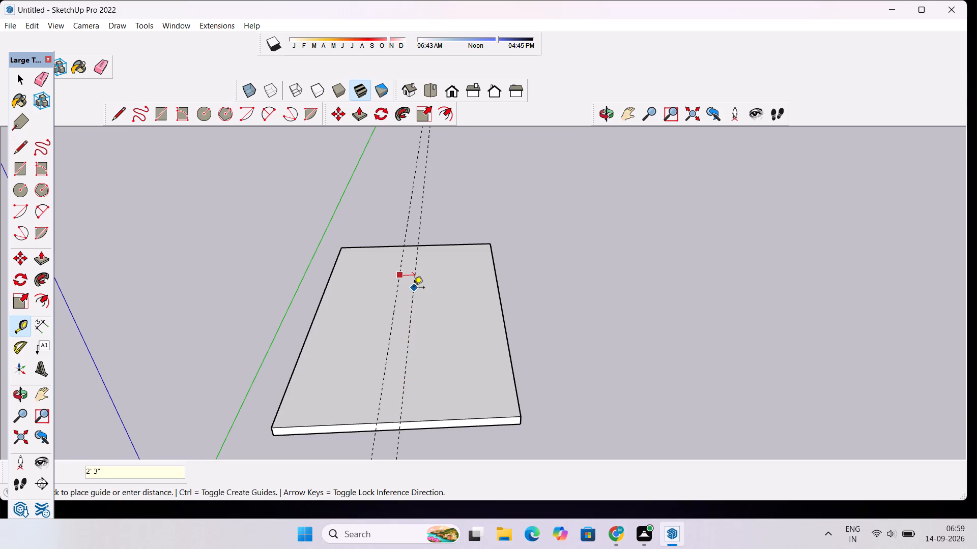
text(9")
key(Return)
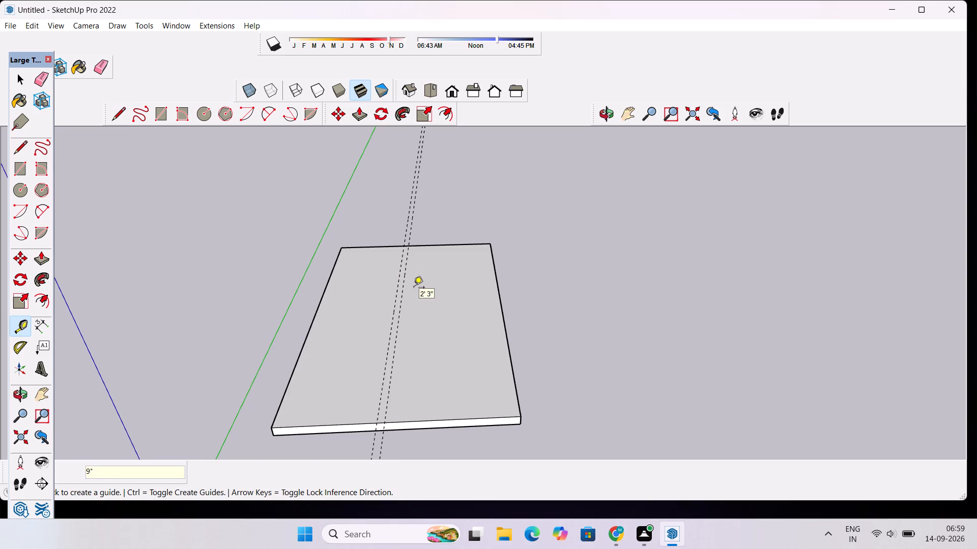
Place a crosswise guide 14' in from the slab's front short edge.
scroll(382, 253, up, 6)
scroll(380, 251, down, 9)
scroll(463, 259, up, 5)
scroll(462, 224, down, 7)
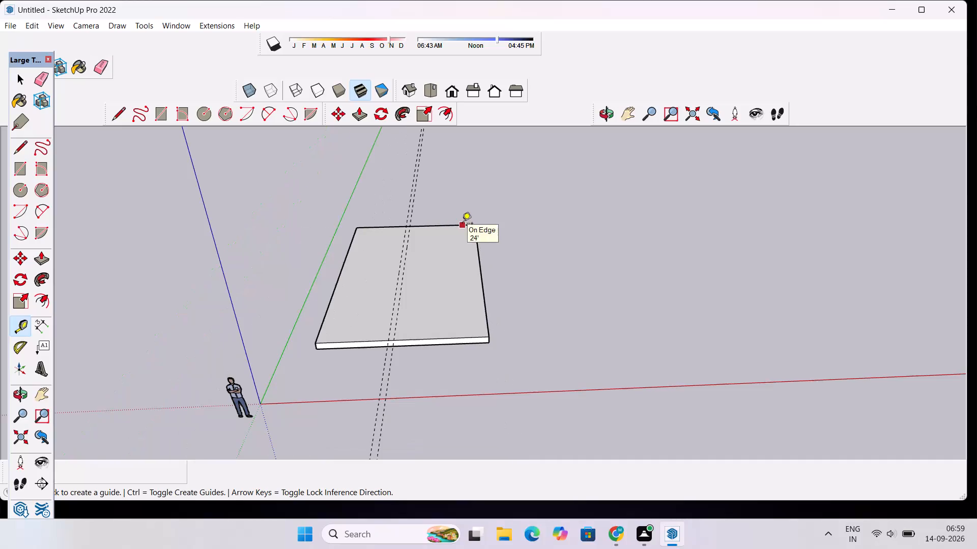
click(474, 339)
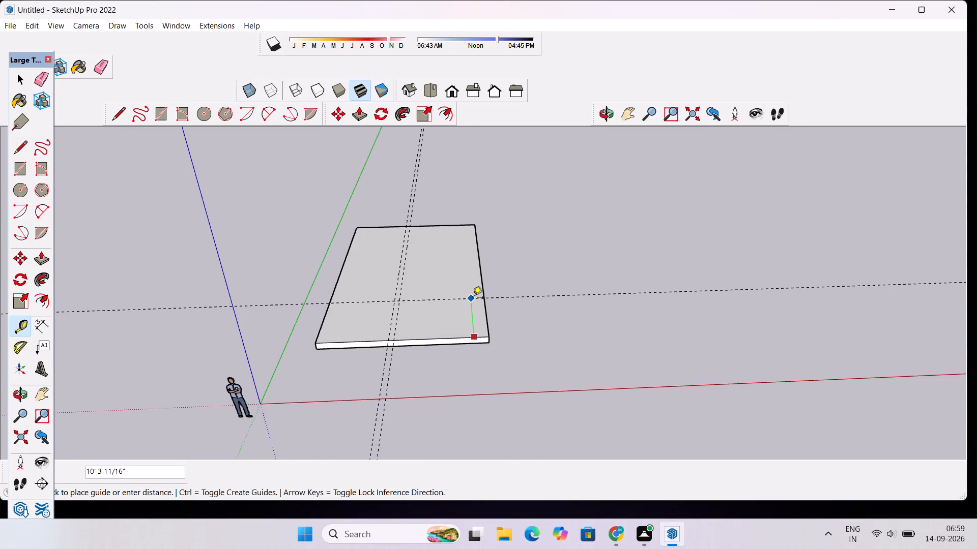
scroll(473, 296, up, 4)
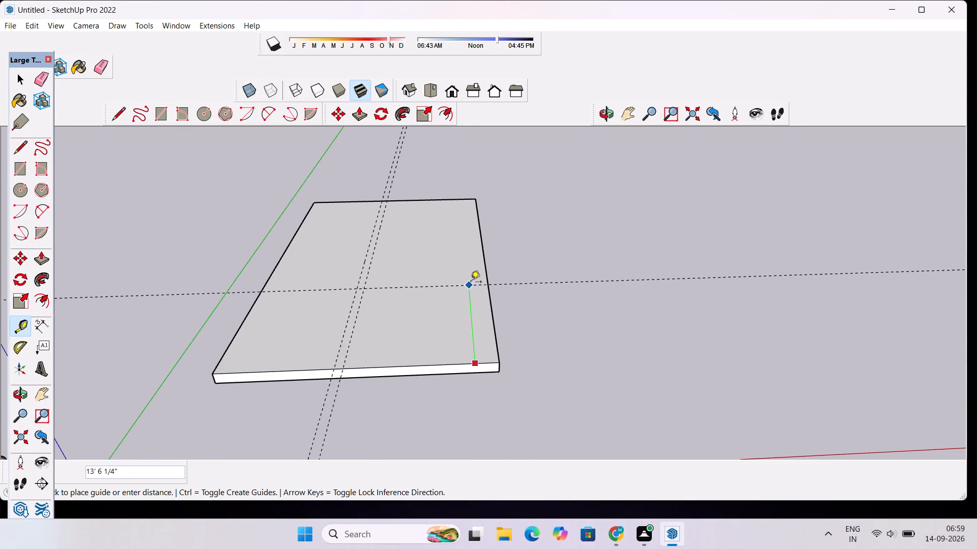
text(14')
key(Return)
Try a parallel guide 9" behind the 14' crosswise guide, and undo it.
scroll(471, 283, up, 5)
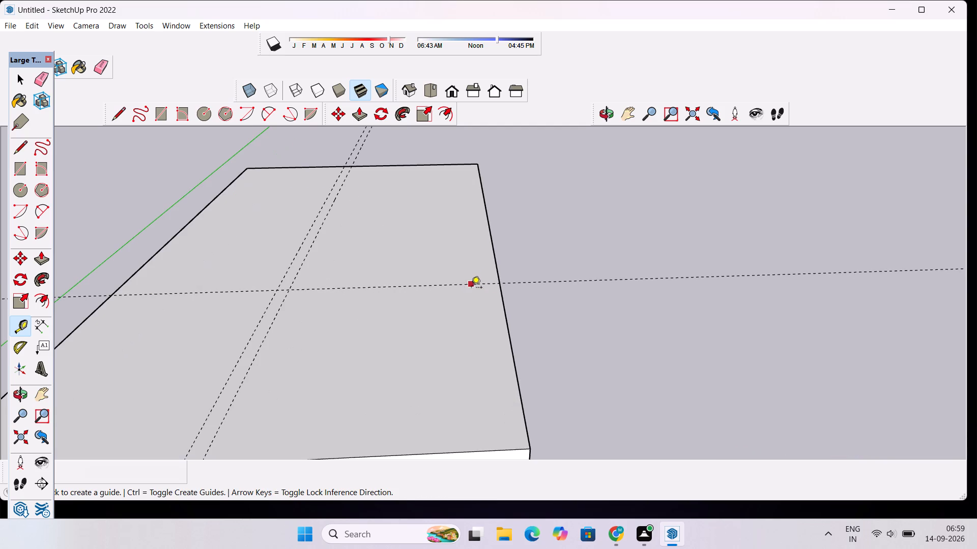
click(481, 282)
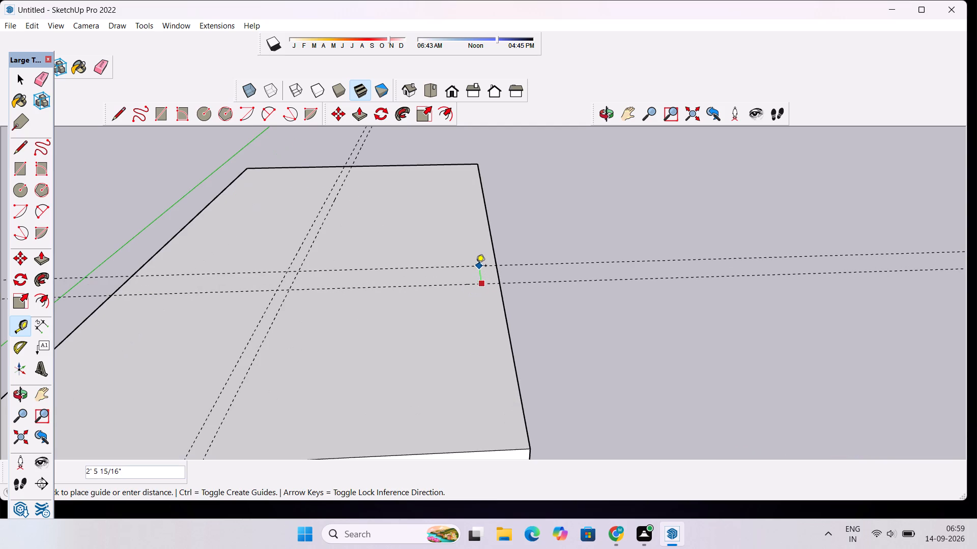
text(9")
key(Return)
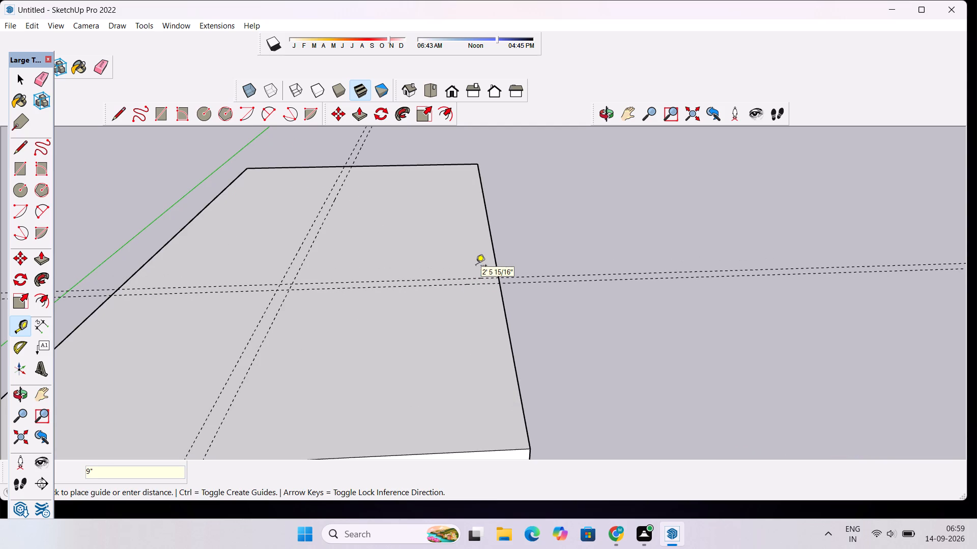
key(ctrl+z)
Place a second crosswise guide parallel to the 14' guide, offset 9" from it.
click(394, 287)
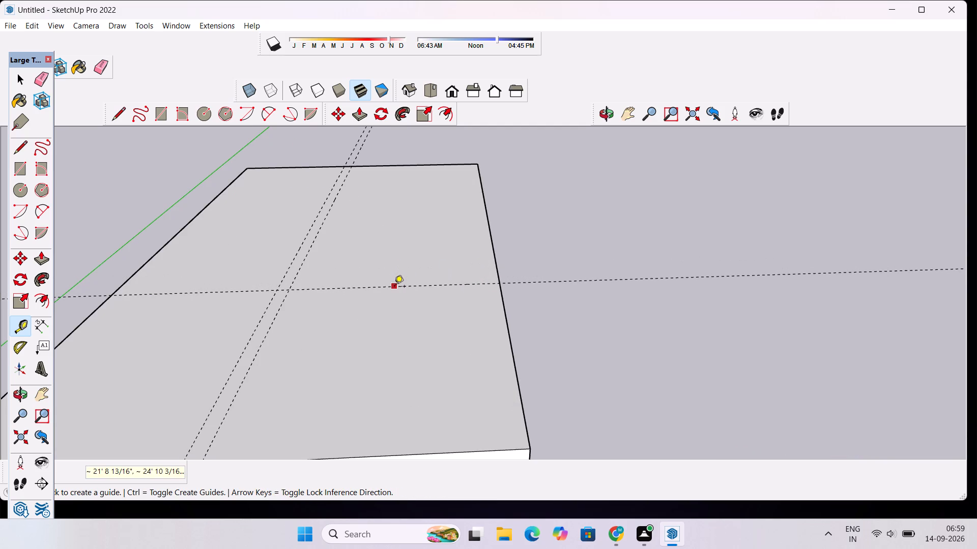
text(9")
key(Return)
key(space)
Examine the slab and the crossing guide pairs from below, from the side and from above.
scroll(368, 164, down, 3)
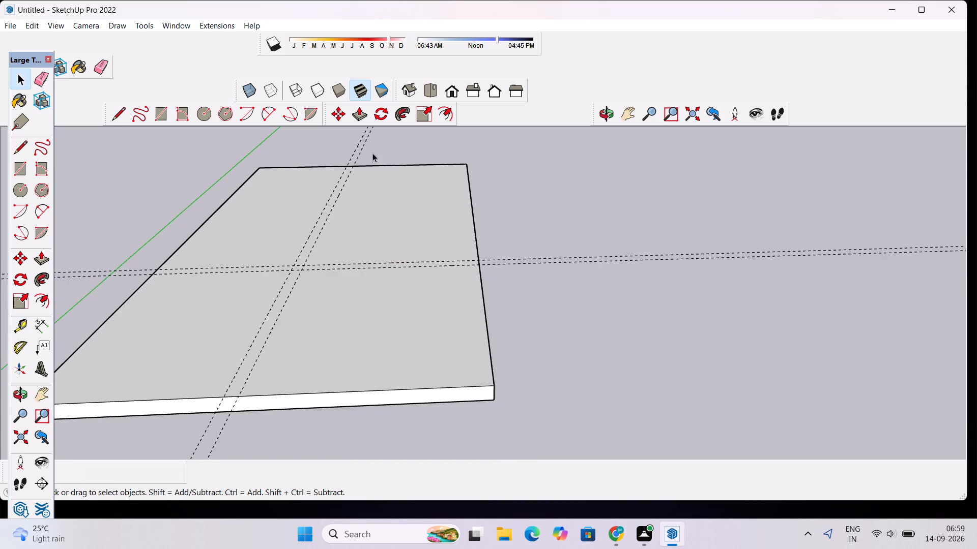
click(611, 116)
drag(322, 399, 327, 269)
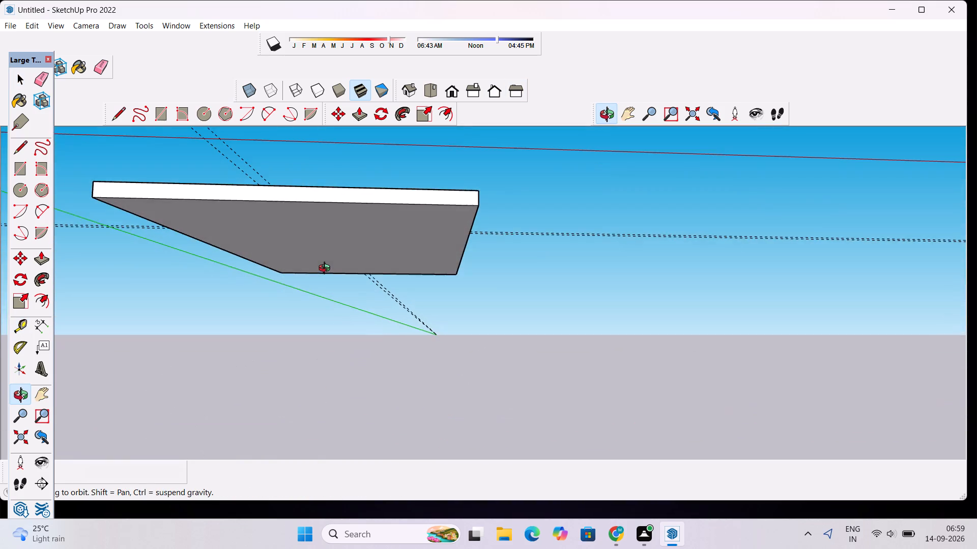
drag(327, 269, 120, 334)
scroll(233, 261, up, 5)
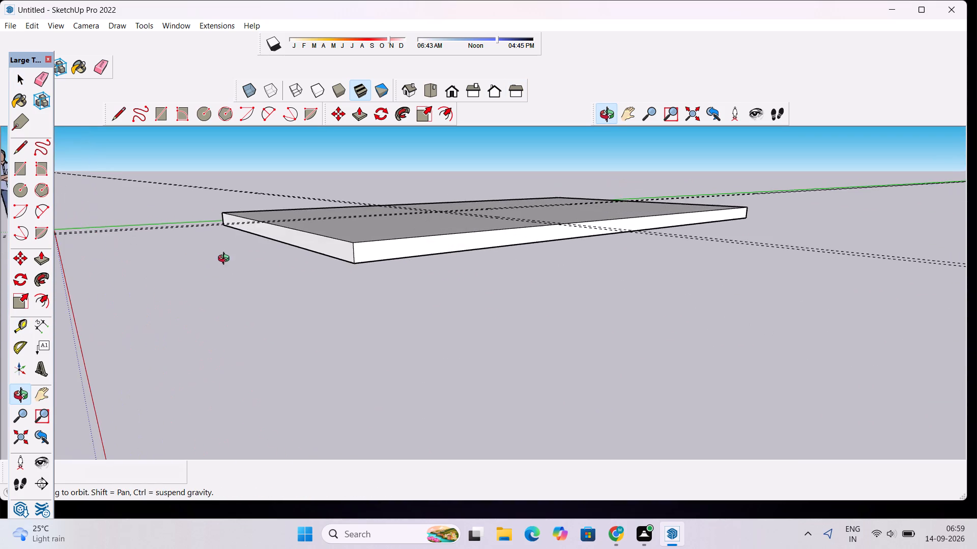
drag(226, 260, 373, 364)
scroll(368, 323, down, 5)
drag(369, 323, 421, 387)
scroll(458, 301, up, 4)
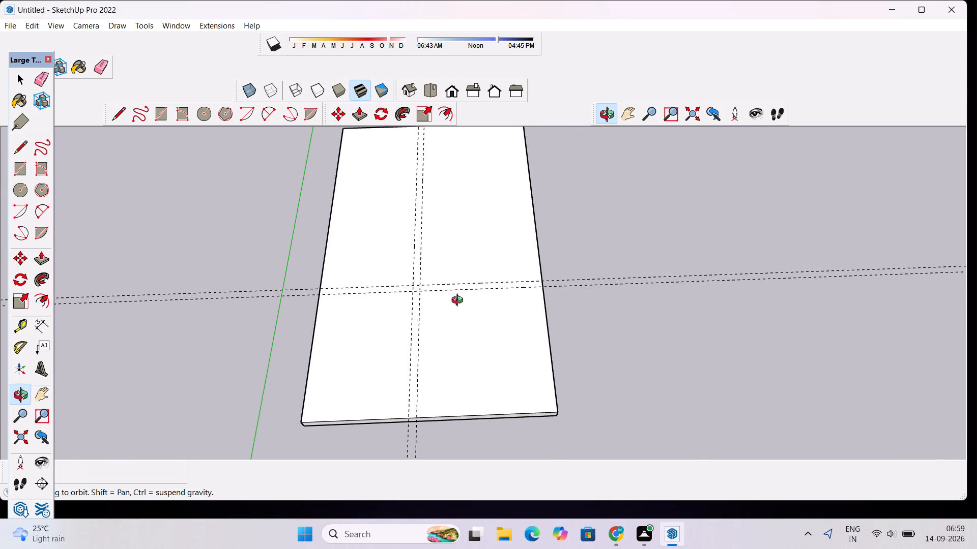
scroll(459, 301, up, 2)
Erase the inner lengthwise guide and place a new one 9" from the 10' guide.
key(space)
key(e)
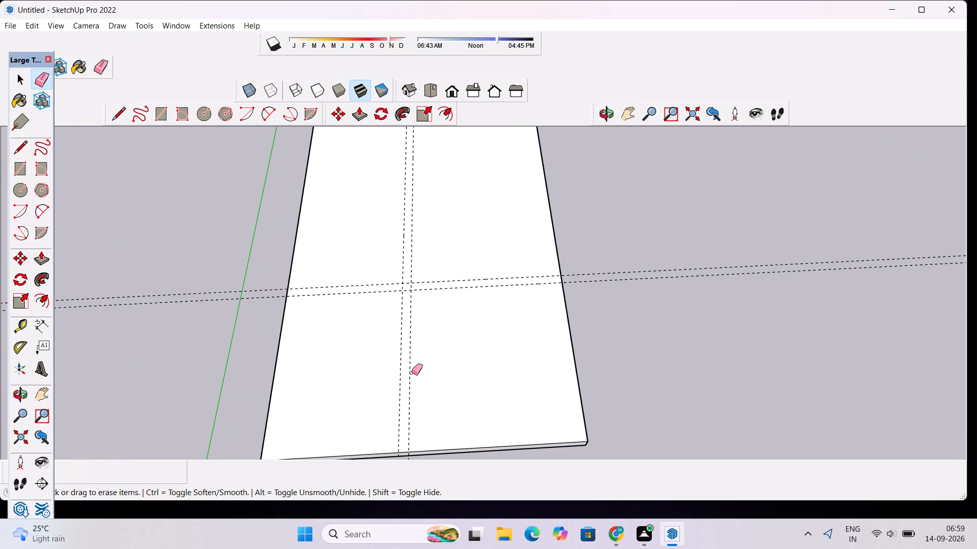
click(410, 370)
key(space)
key(t)
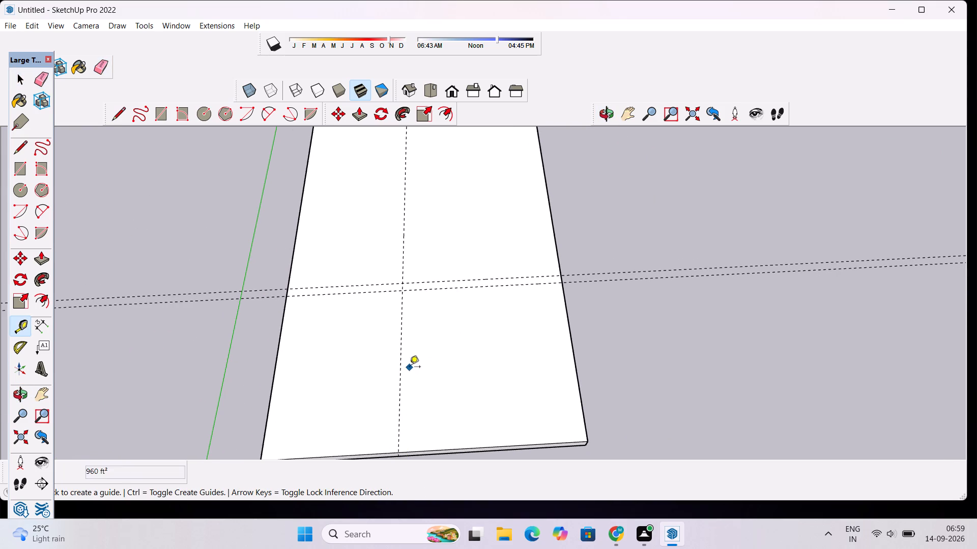
click(403, 340)
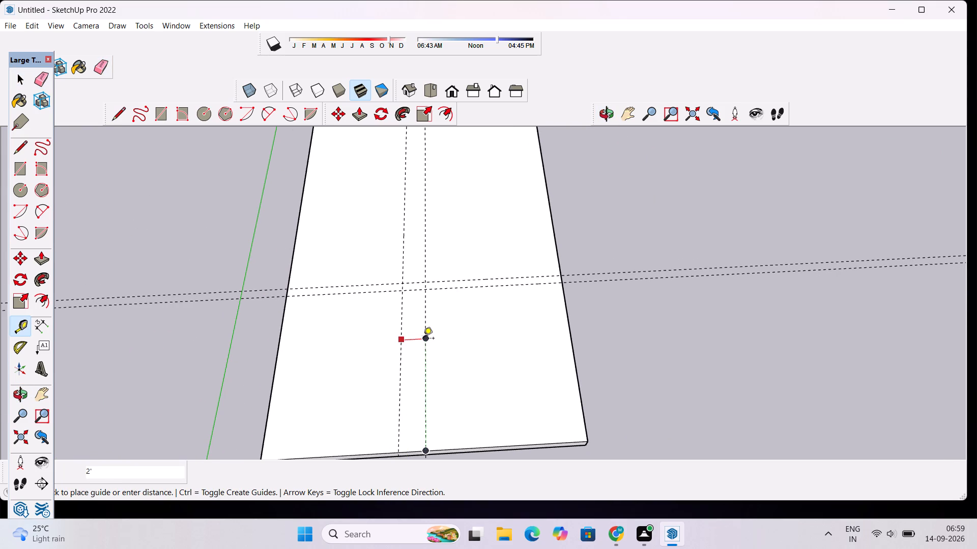
key(9)
key(shift+quotedbl)
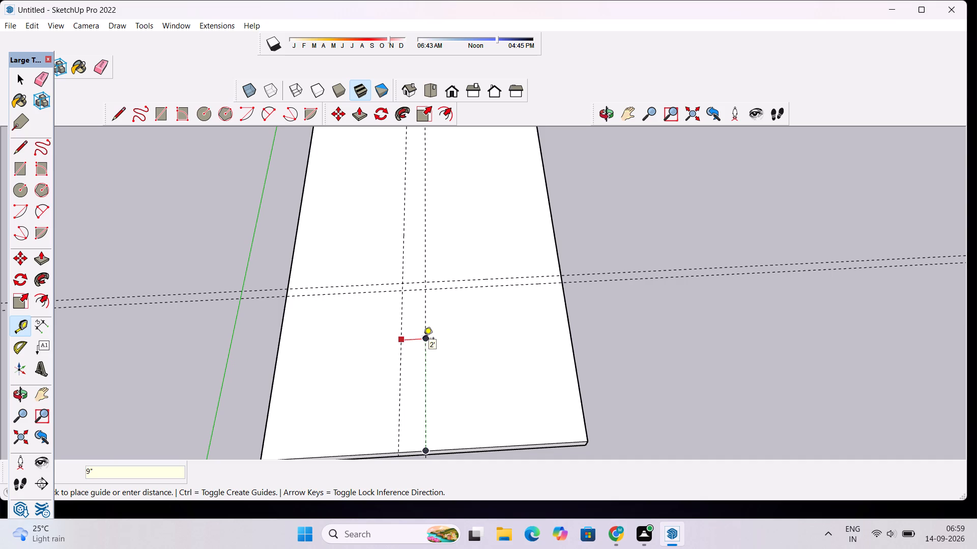
key(Return)
key(space)
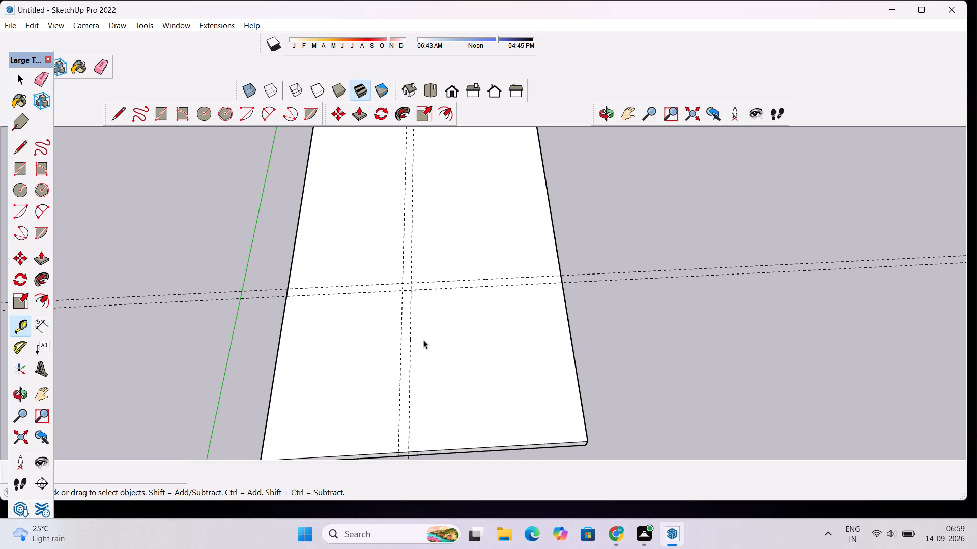
Draw a 9" by 40' rectangle between the two lengthwise guides, from the slab's back edge to its front edge.
key(r)
scroll(405, 289, down, 9)
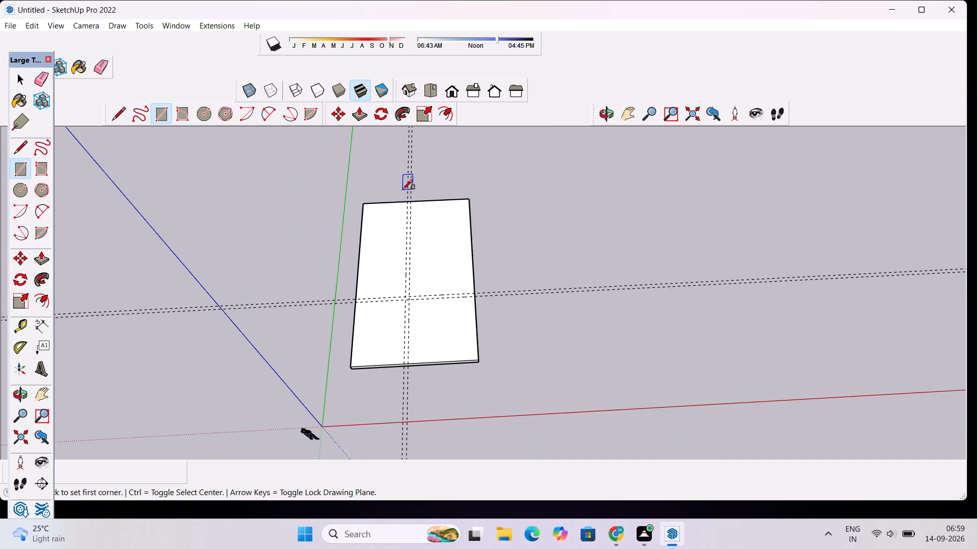
scroll(403, 190, up, 12)
click(414, 218)
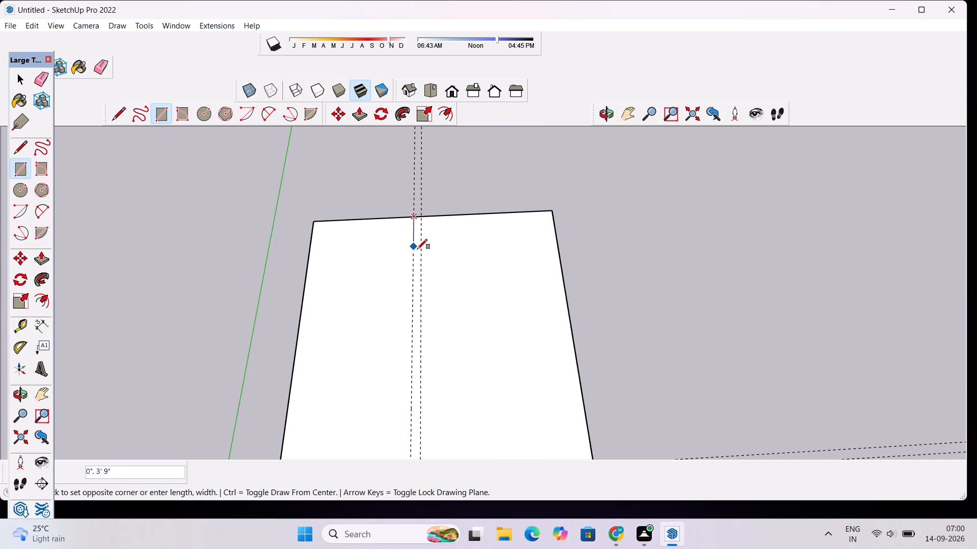
scroll(417, 249, down, 14)
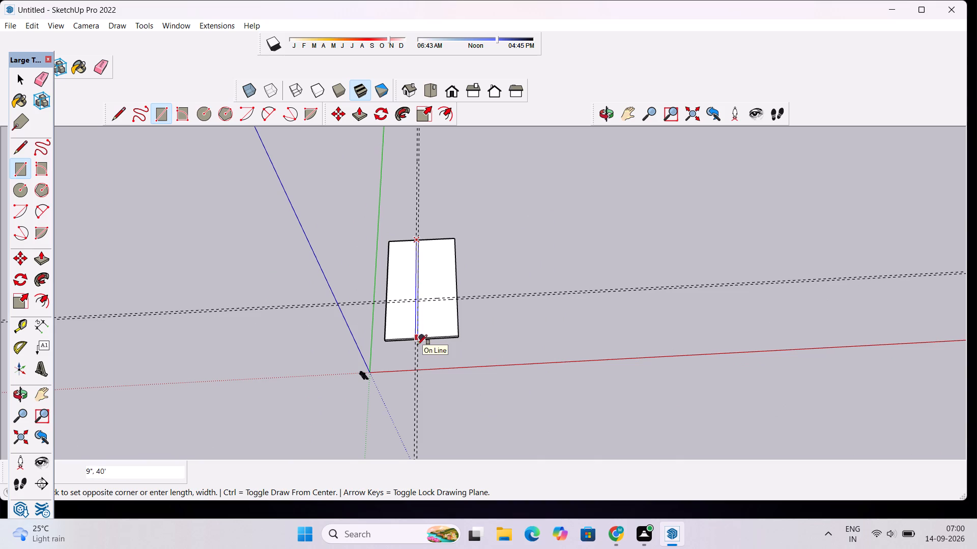
scroll(417, 345, up, 15)
click(418, 319)
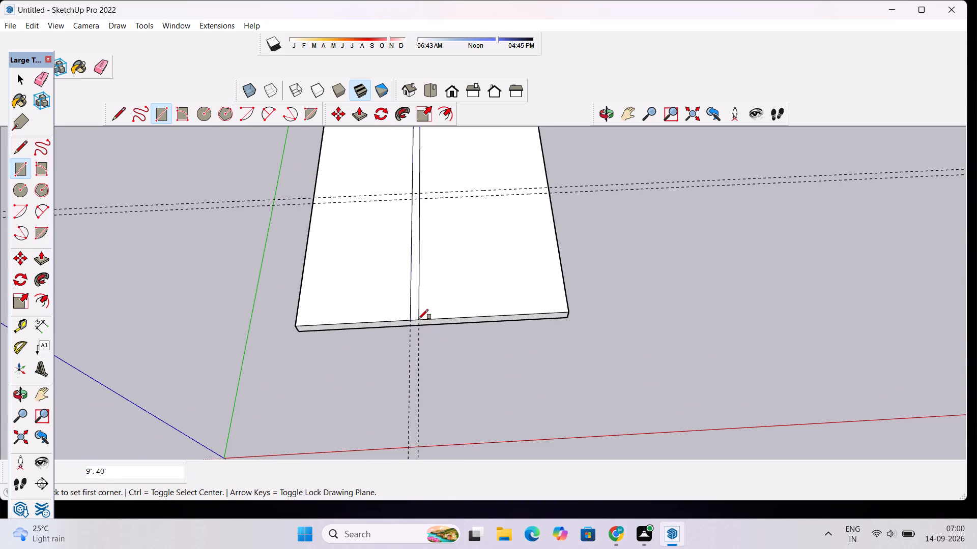
Draw a 9" by 24' rectangle between the two crosswise guides, spanning the slab's full width.
click(312, 199)
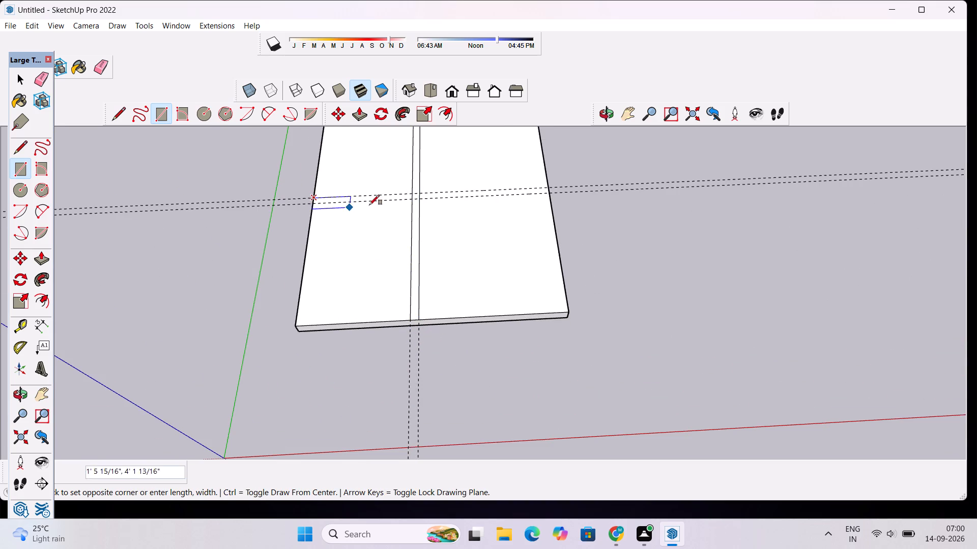
click(551, 194)
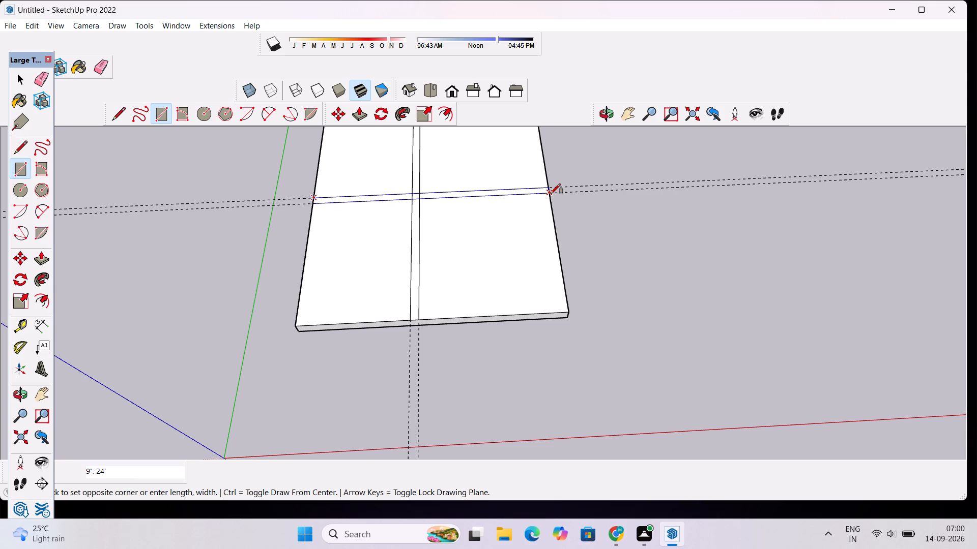
Erase the two crosswise and two lengthwise guides around the crossing 9" strips.
key(space)
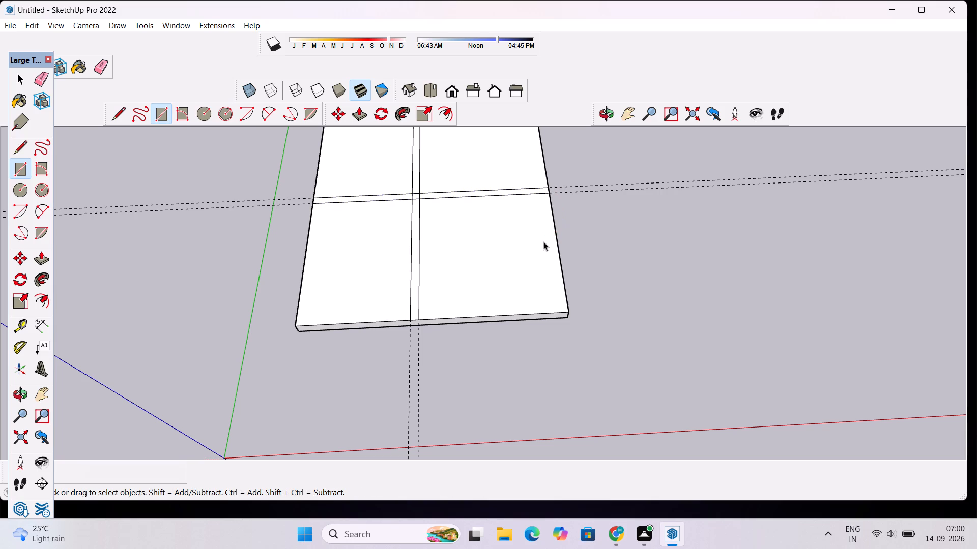
key(e)
drag(141, 197, 144, 203)
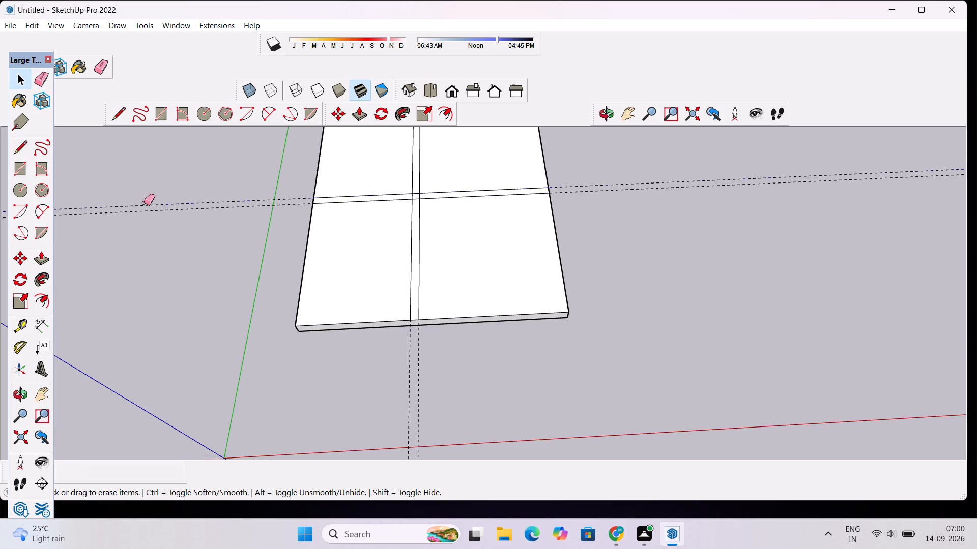
drag(144, 203, 148, 211)
drag(406, 348, 412, 352)
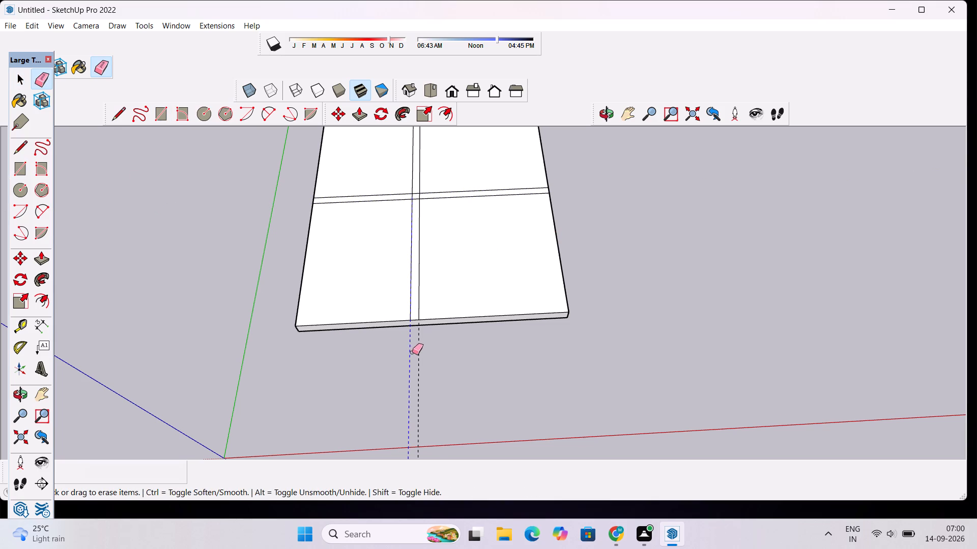
drag(412, 352, 421, 354)
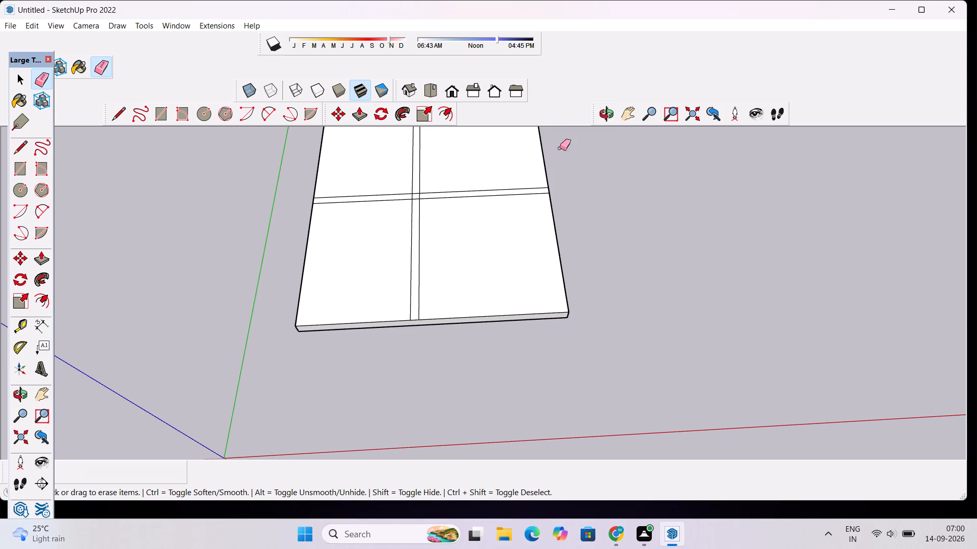
Erase the four short line segments inside the square where the two 9" strips cross, merging the strips into one cross.
click(610, 119)
drag(258, 542, 338, 418)
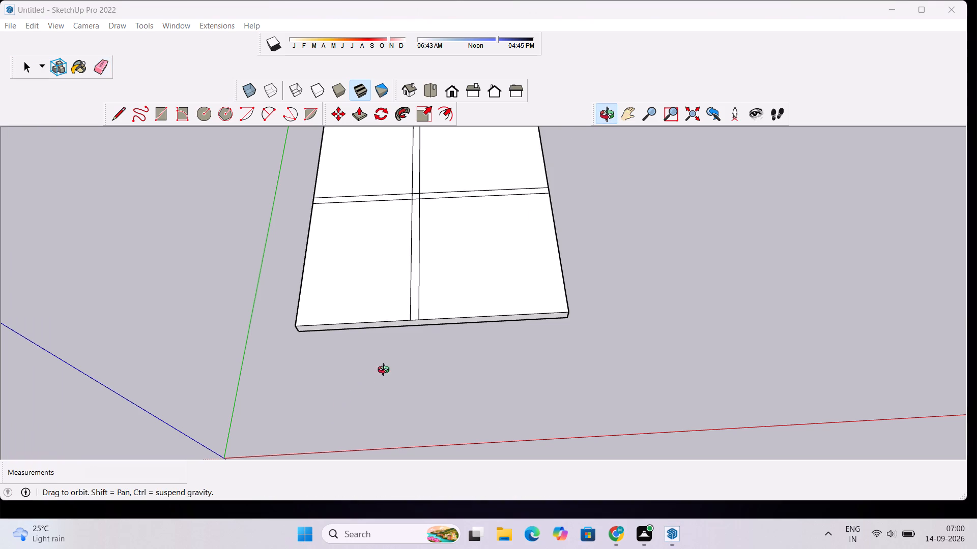
key(space)
scroll(409, 334, down, 5)
shift+drag(409, 334, 375, 438)
scroll(383, 343, up, 7)
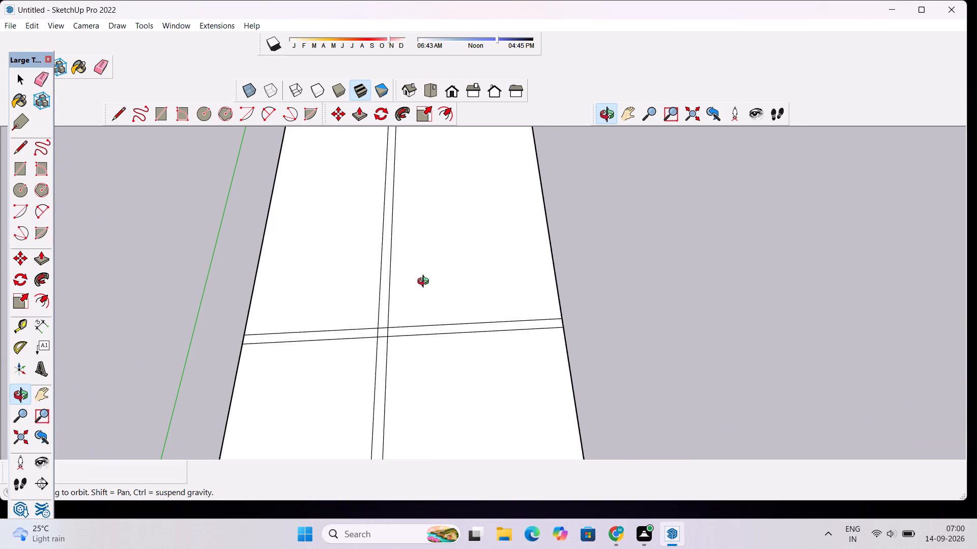
key(e)
scroll(381, 340, up, 5)
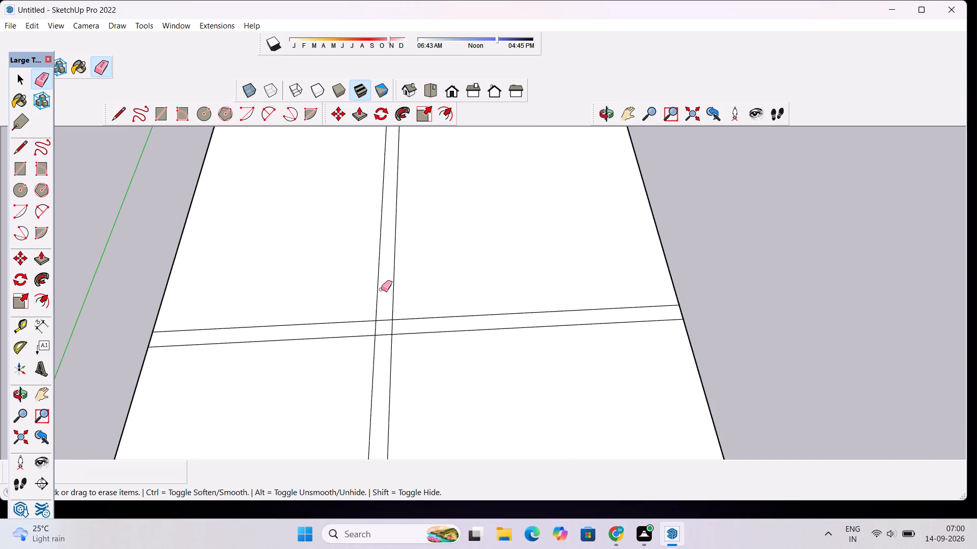
drag(388, 300, 386, 339)
drag(367, 328, 420, 328)
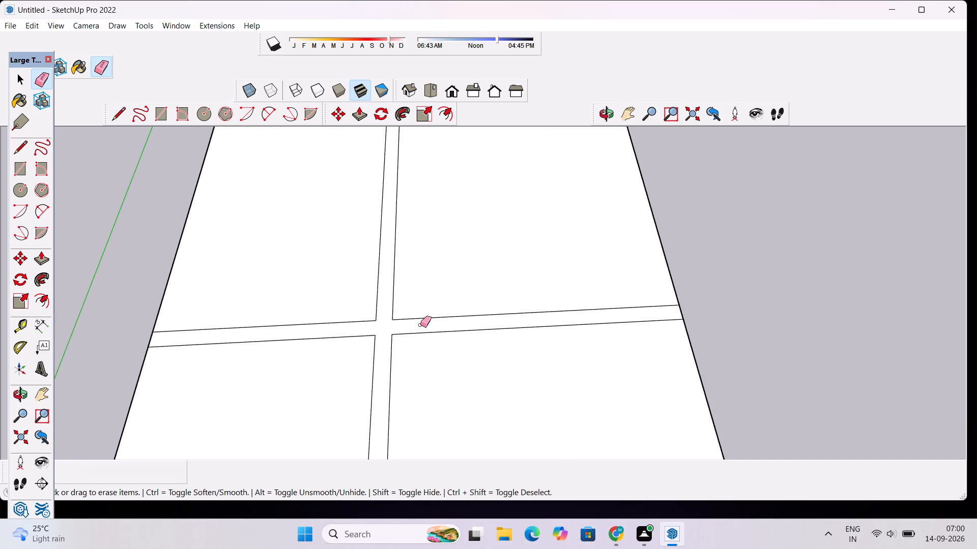
Examine the slab and its crossing strips from above, from low angles and from the corners.
scroll(307, 313, down, 2)
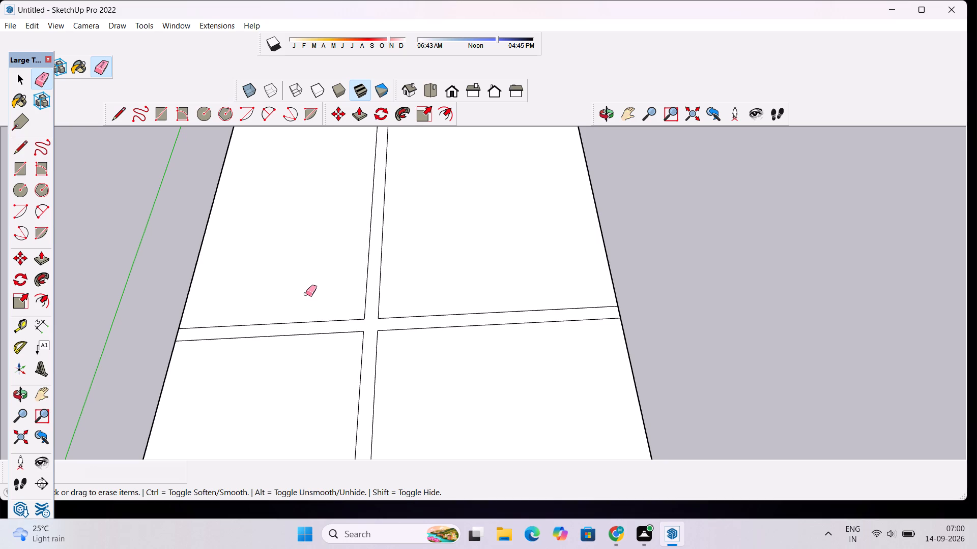
scroll(353, 484, down, 5)
scroll(373, 319, down, 7)
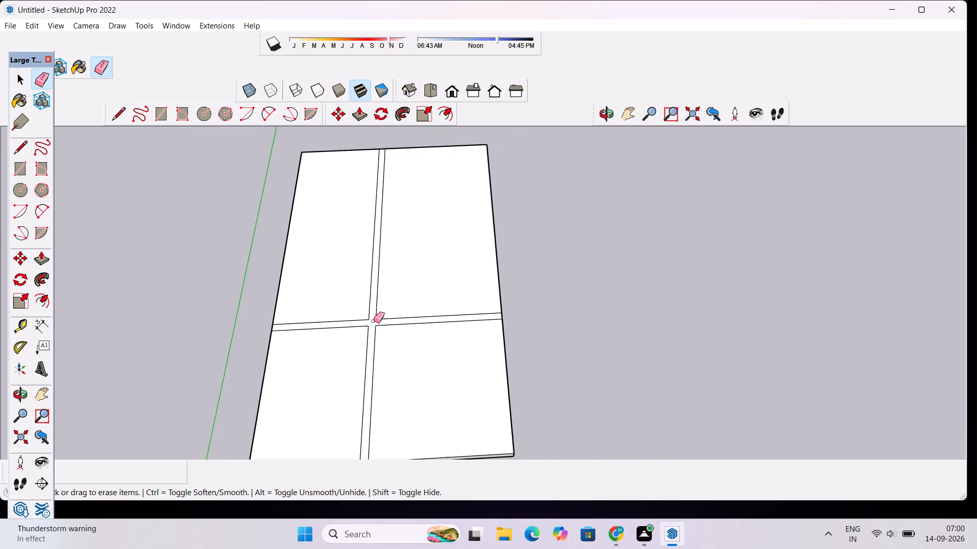
scroll(373, 321, up, 2)
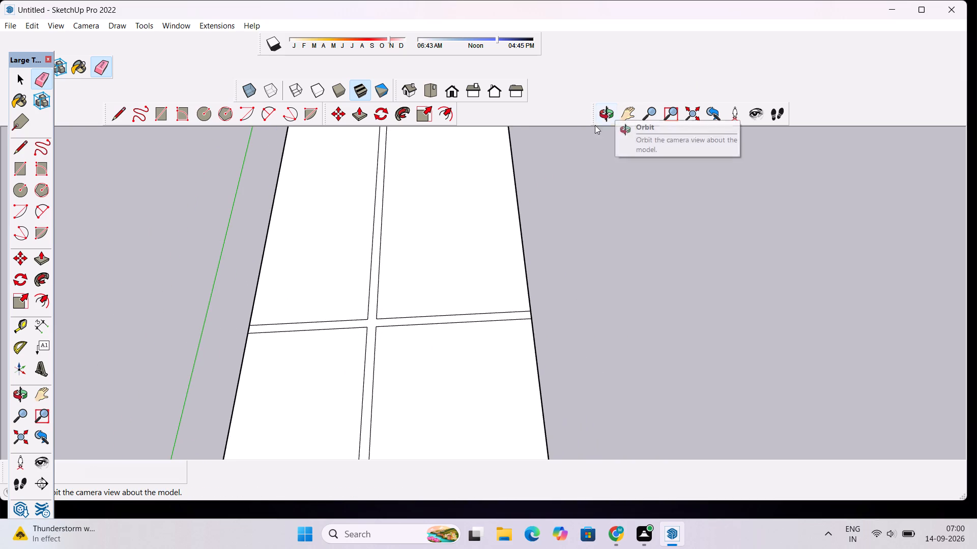
click(598, 113)
drag(162, 329, 618, 143)
drag(648, 306, 196, 364)
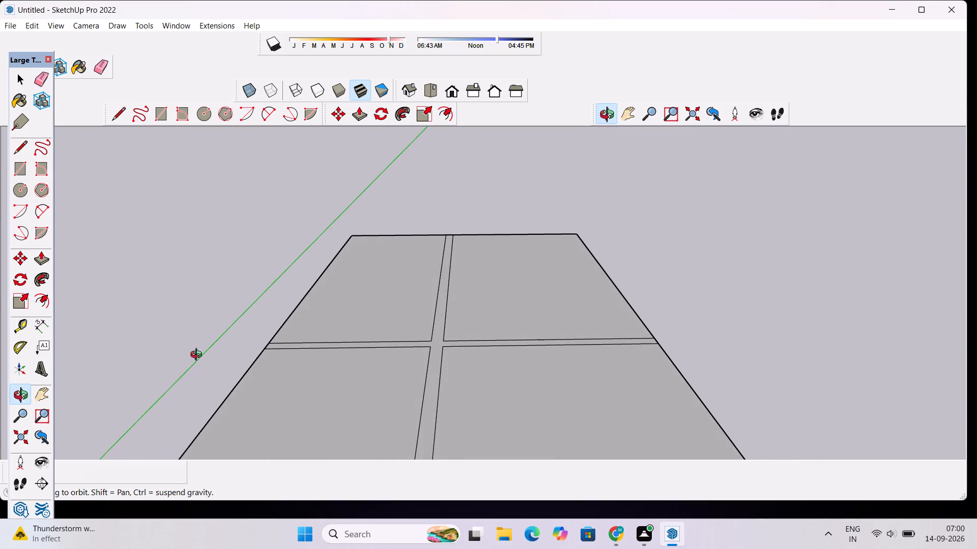
scroll(245, 326, down, 11)
drag(301, 296, 307, 393)
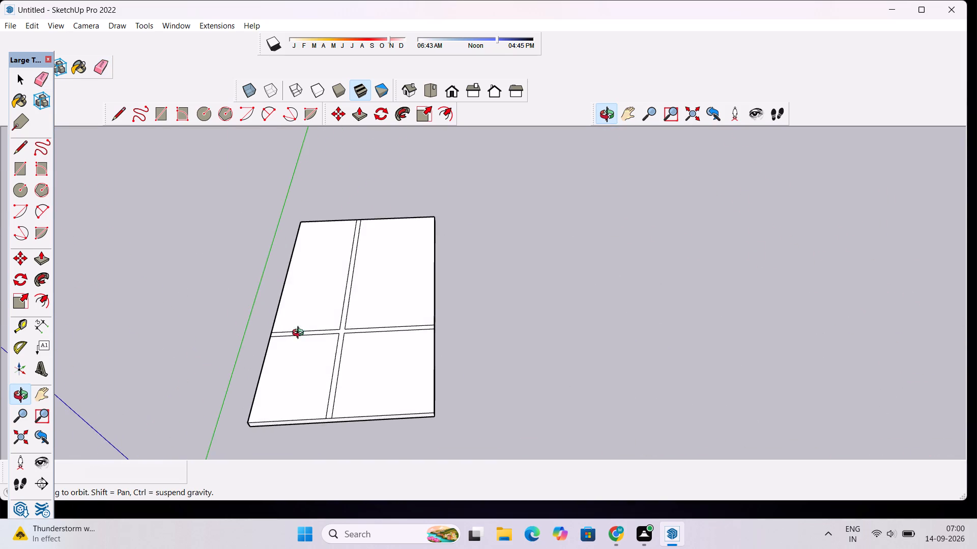
scroll(300, 312, up, 5)
drag(556, 443, 383, 367)
scroll(315, 258, up, 5)
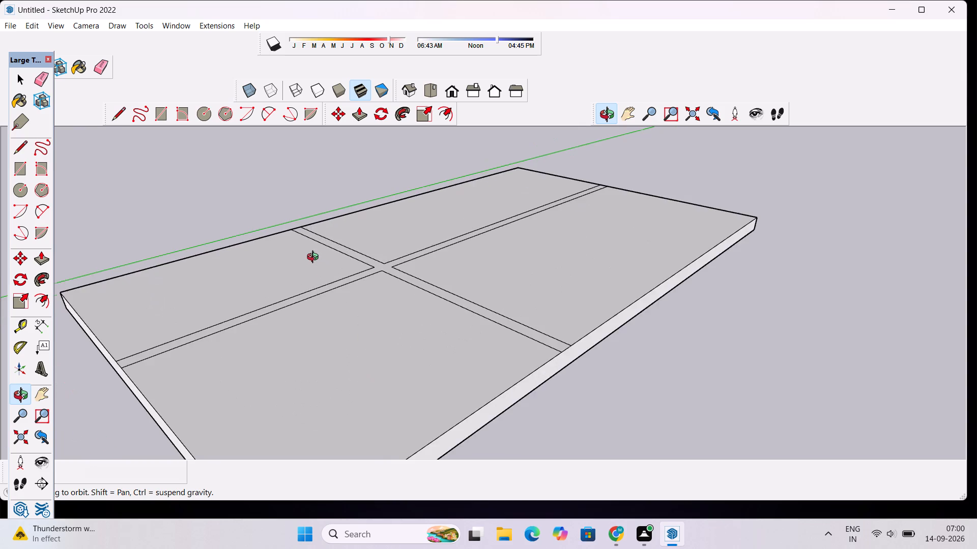
scroll(315, 258, up, 5)
drag(331, 266, 529, 299)
scroll(530, 299, down, 12)
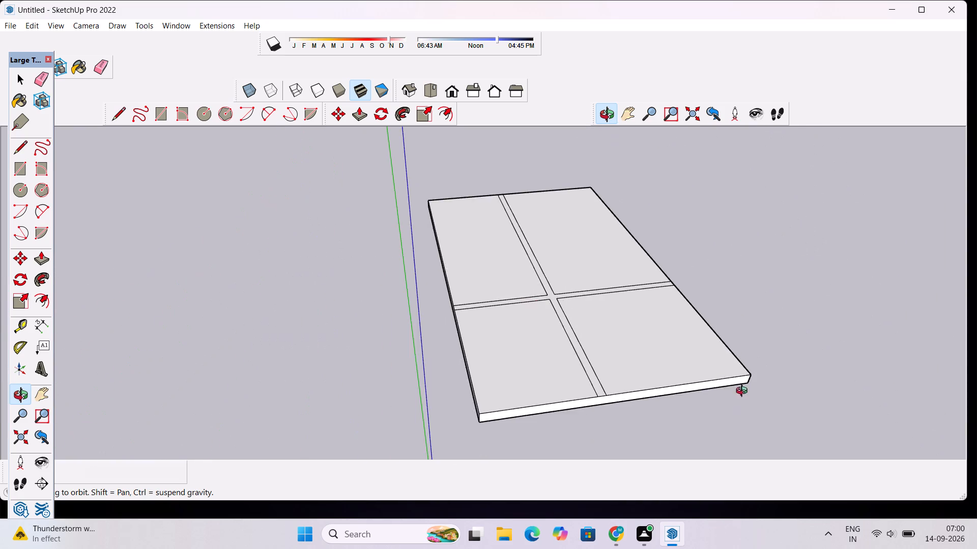
drag(735, 391, 446, 366)
scroll(424, 226, down, 3)
scroll(525, 259, up, 5)
drag(515, 269, 713, 349)
scroll(471, 341, up, 2)
Place guides 9" inside the slab's two long edges and its back edge.
key(t)
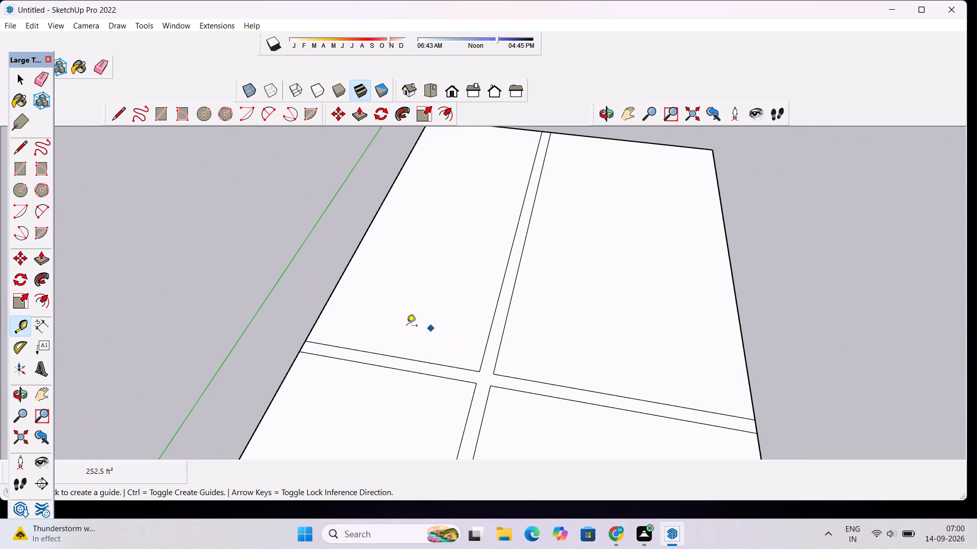
click(342, 269)
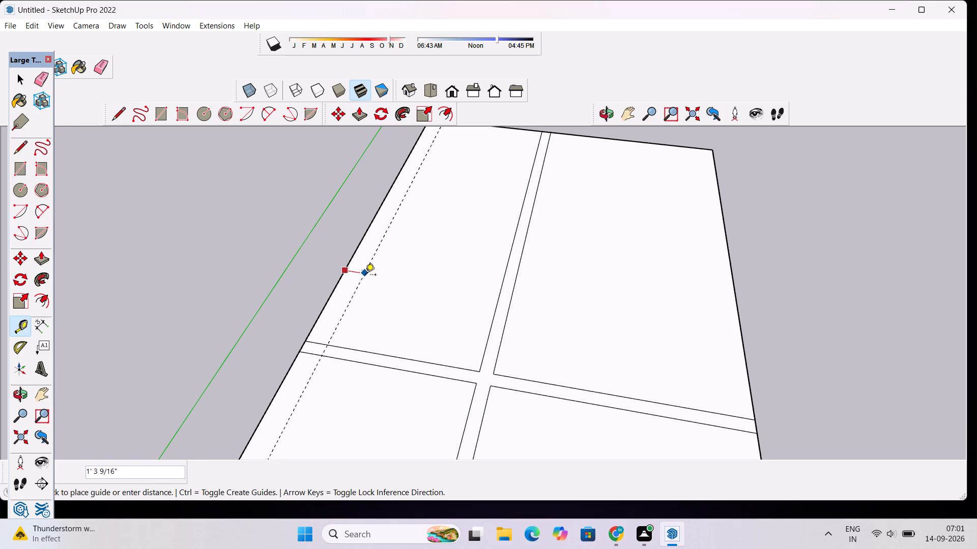
text(9")
key(Return)
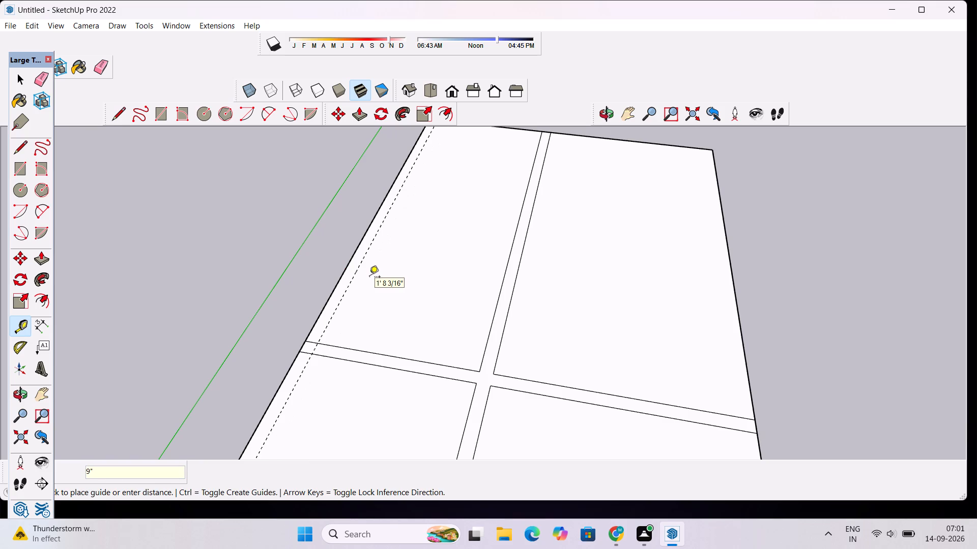
scroll(372, 308, down, 4)
scroll(518, 166, up, 4)
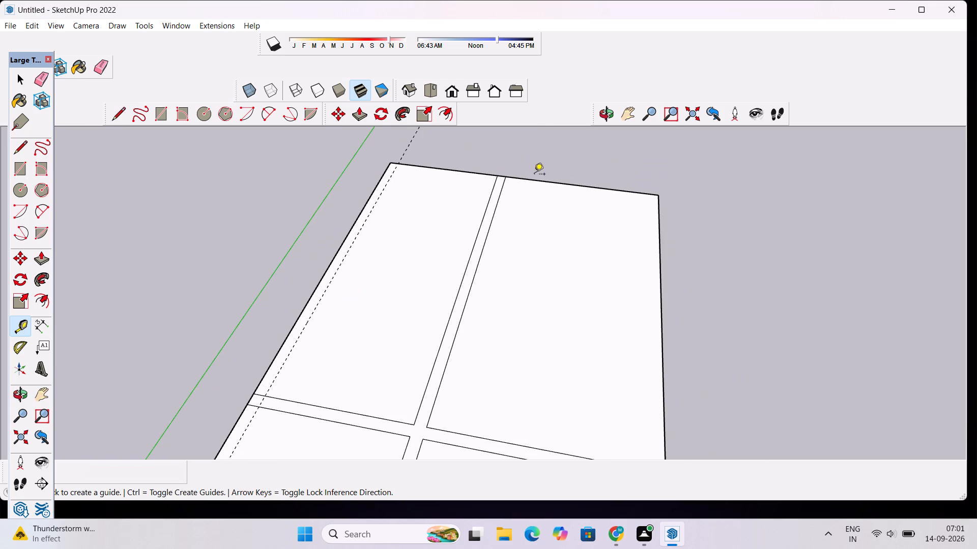
click(536, 182)
text(9")
key(Return)
scroll(536, 205, down, 8)
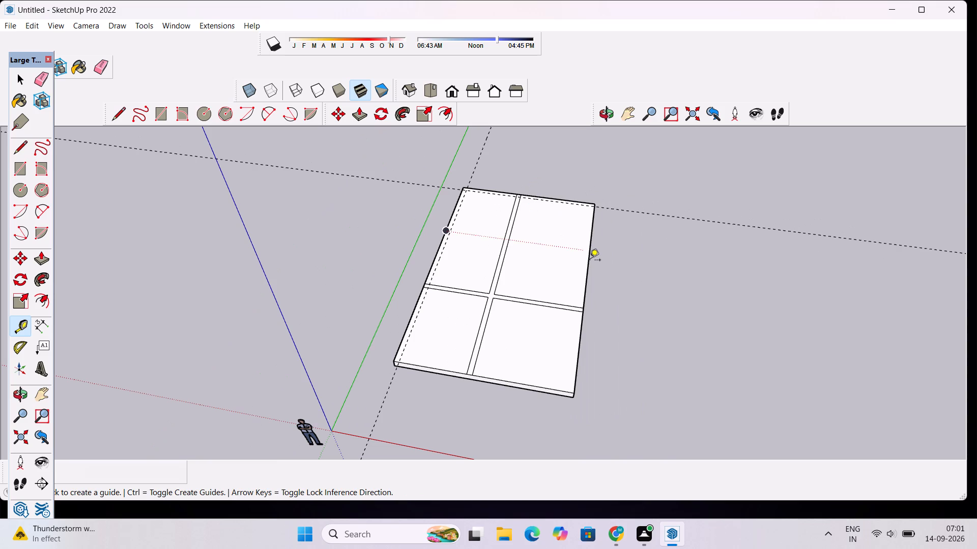
click(592, 261)
text(9")
key(Return)
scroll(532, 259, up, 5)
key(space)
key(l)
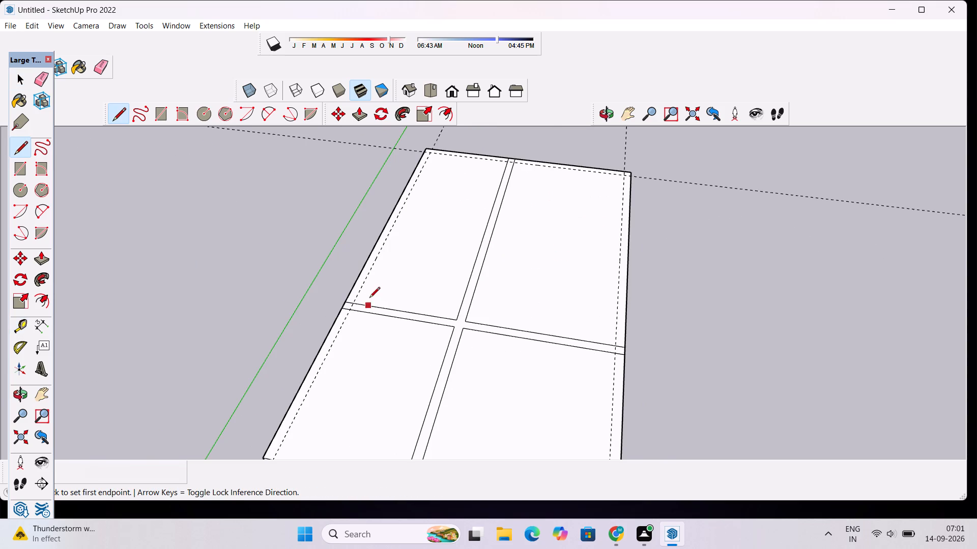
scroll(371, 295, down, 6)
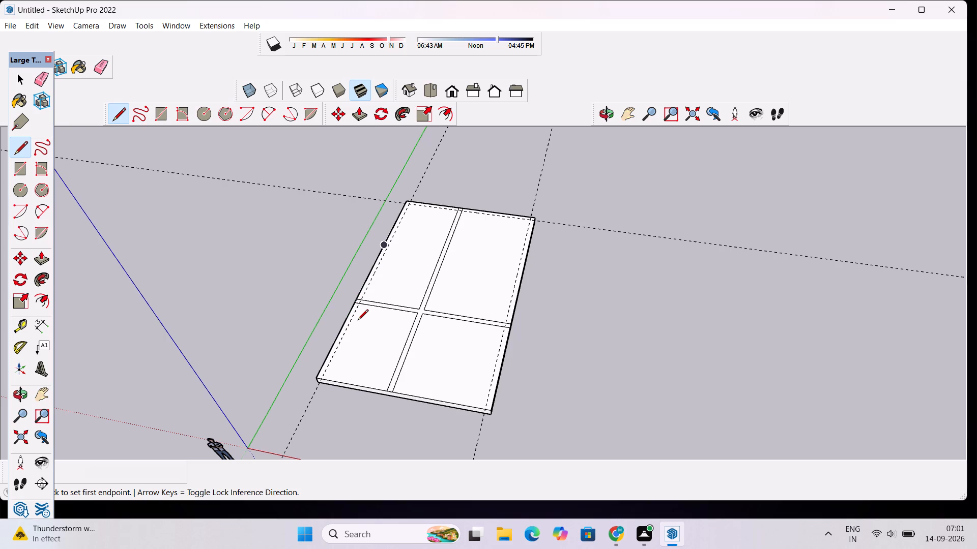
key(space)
Place a guide 9" inside the slab's front edge.
key(t)
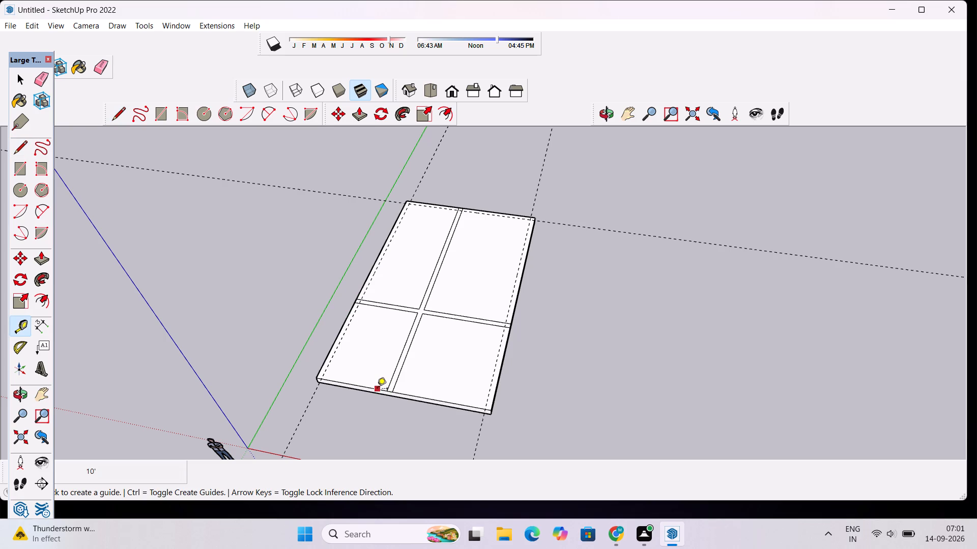
click(377, 389)
text(9")
key(Return)
Draw a 9' 3" line along the front guide from the lengthwise strip to the guide corner nearest the green axis.
scroll(335, 391, up, 2)
key(space)
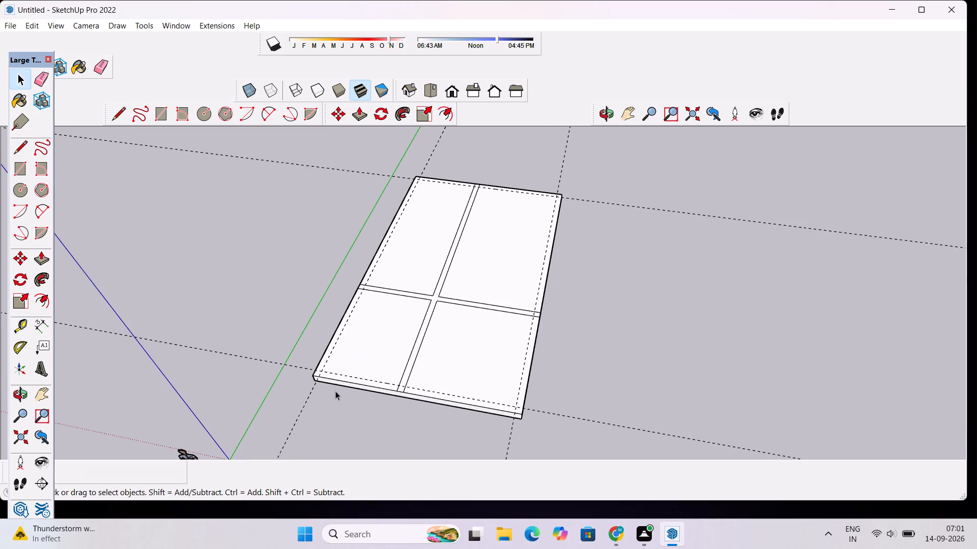
key(l)
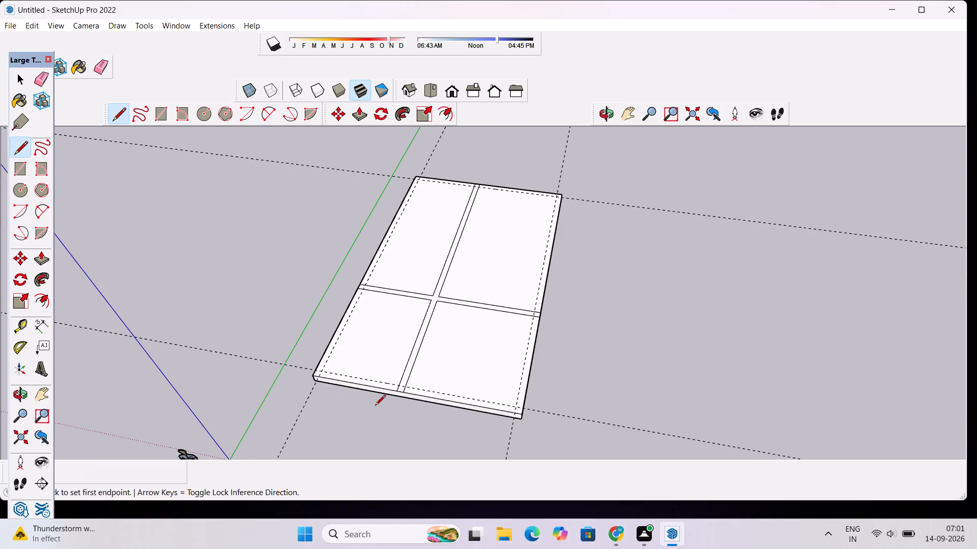
scroll(376, 404, up, 9)
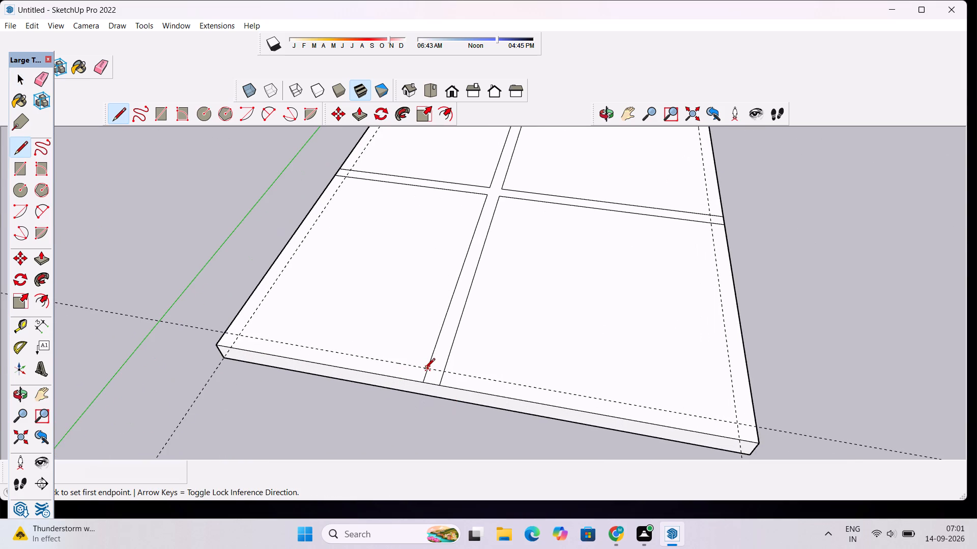
click(424, 370)
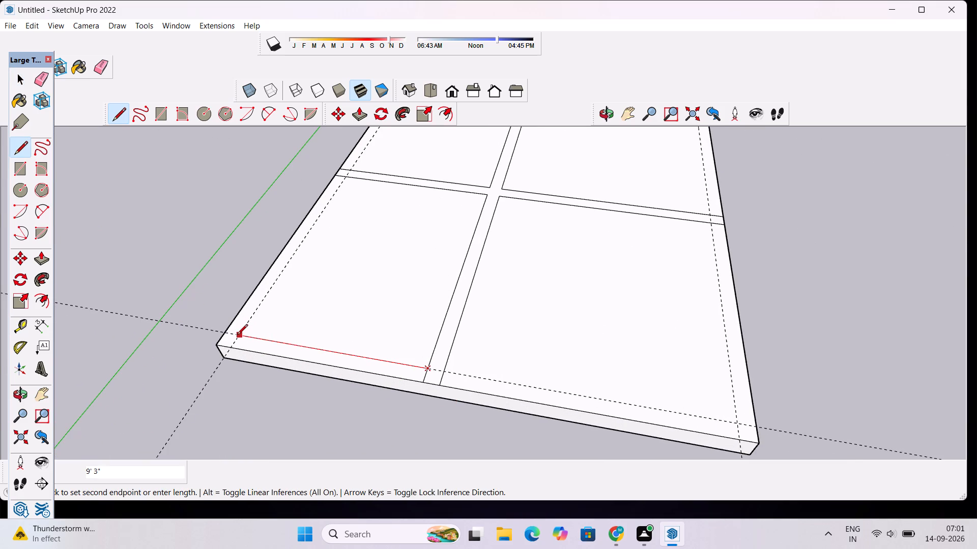
click(237, 335)
Continue the line 38' 6" along the lengthwise guide to the back corner and 22' 6" along the back guide.
scroll(244, 325, down, 11)
scroll(281, 246, up, 5)
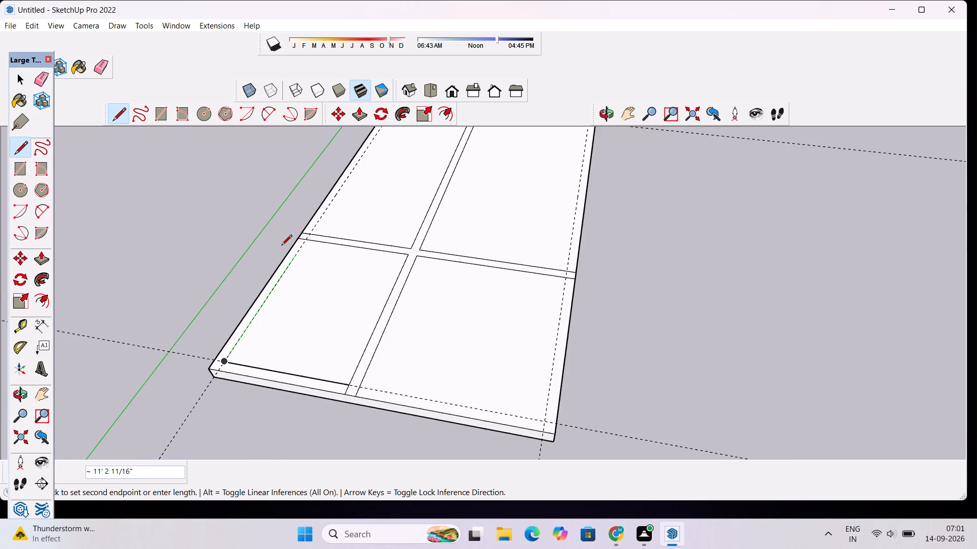
scroll(281, 246, down, 10)
scroll(338, 164, up, 13)
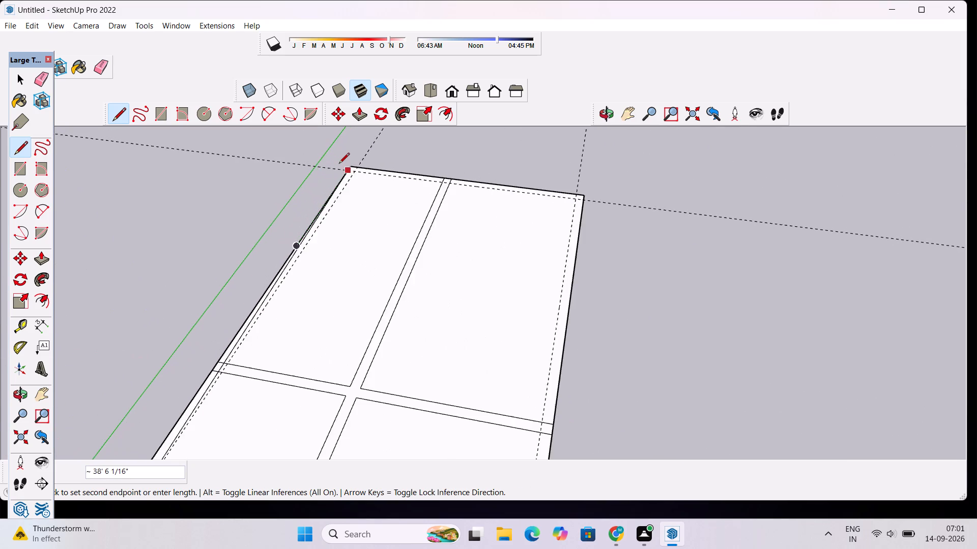
scroll(339, 164, up, 4)
click(360, 174)
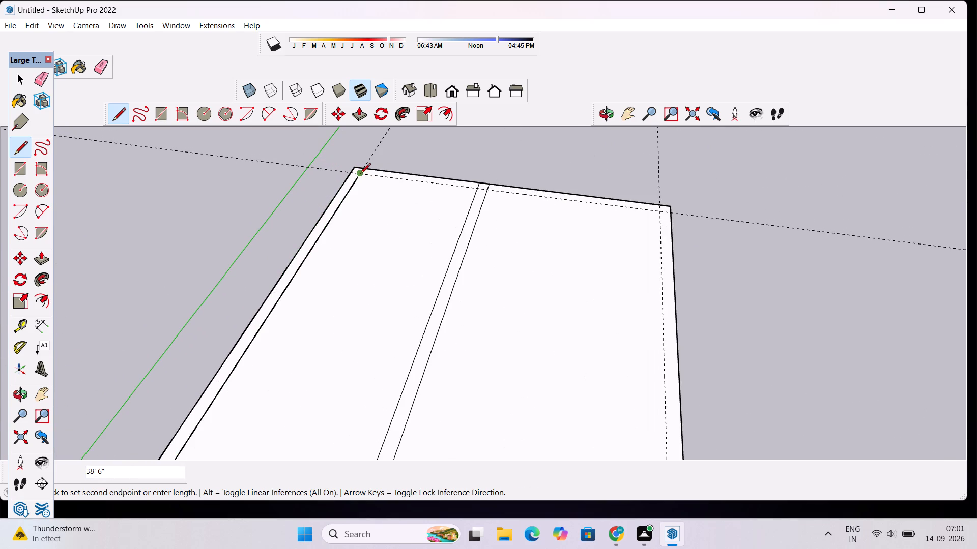
scroll(409, 177, down, 12)
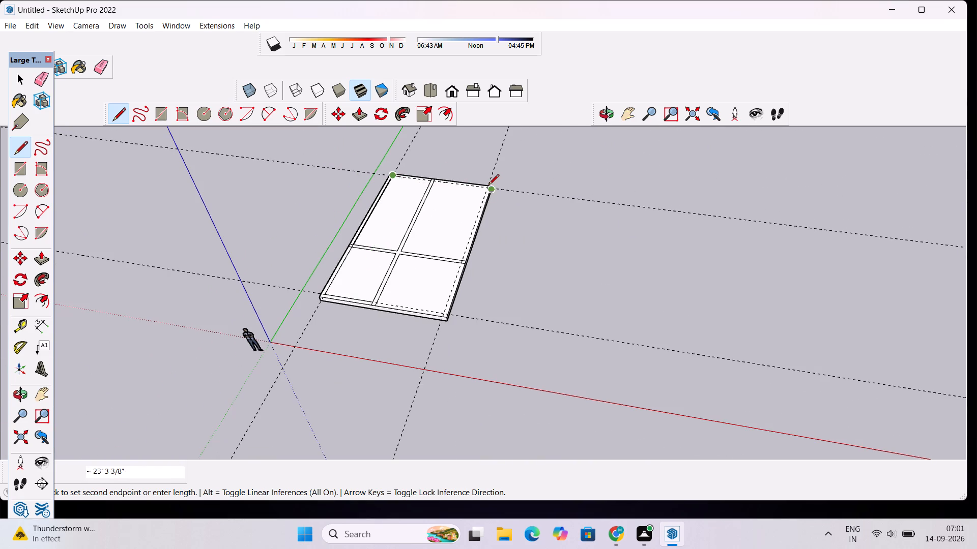
scroll(487, 185, up, 14)
click(486, 195)
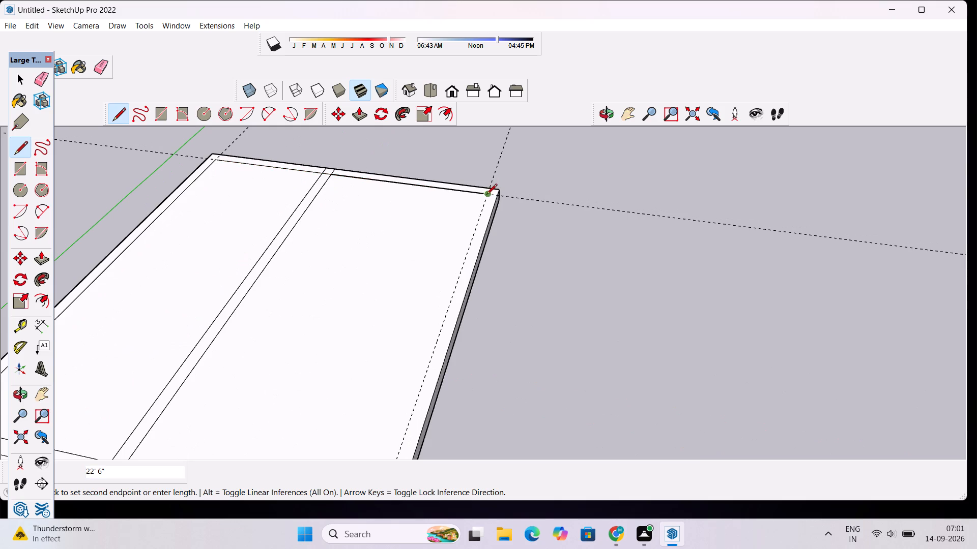
Continue the line 25' 3" along the remaining lengthwise guide to the cross strip's front edge.
scroll(485, 171, down, 20)
scroll(464, 229, up, 3)
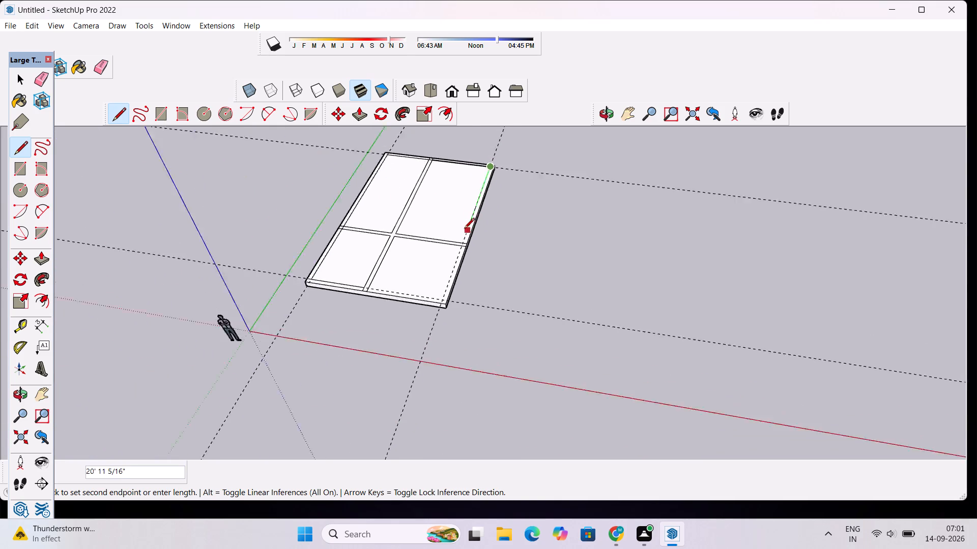
scroll(464, 229, up, 16)
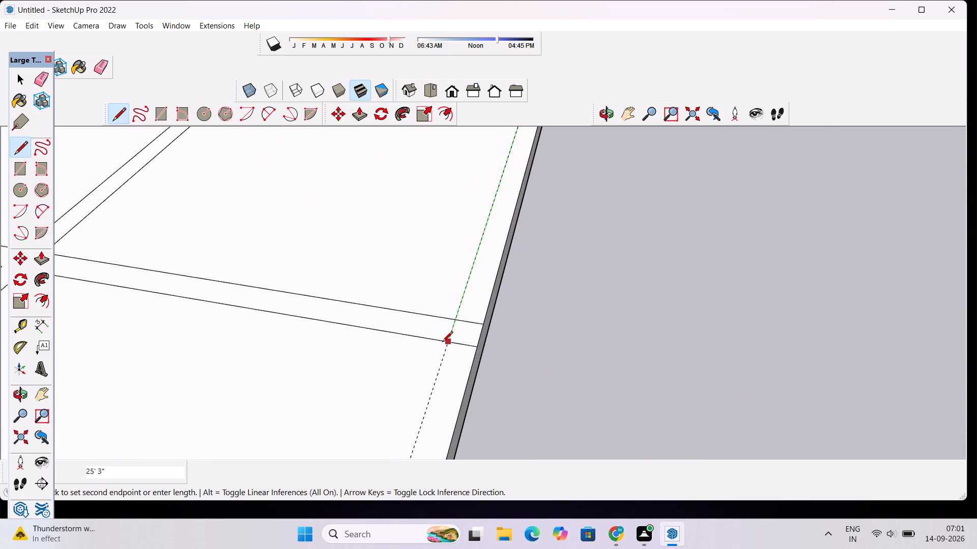
click(449, 343)
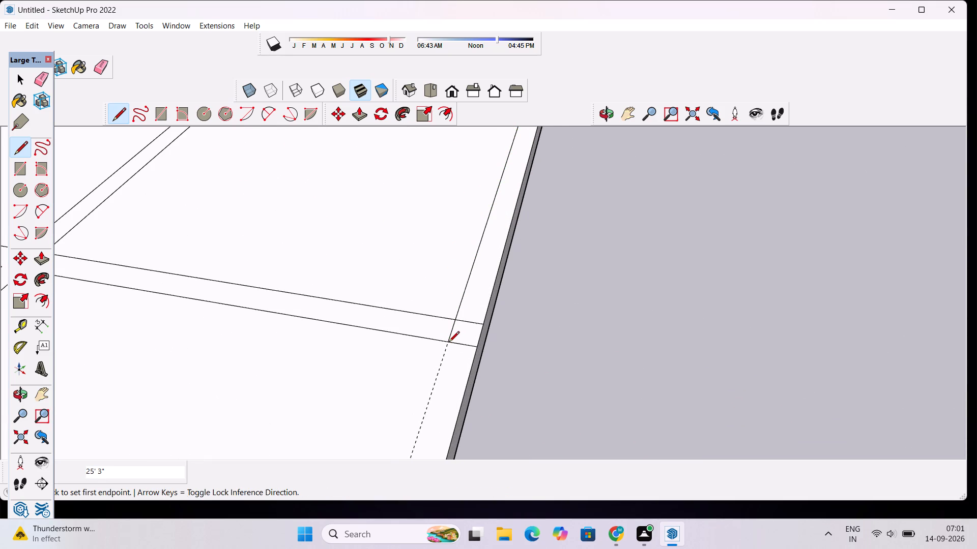
key(space)
Erase the four construction guides around the slab.
scroll(402, 351, down, 15)
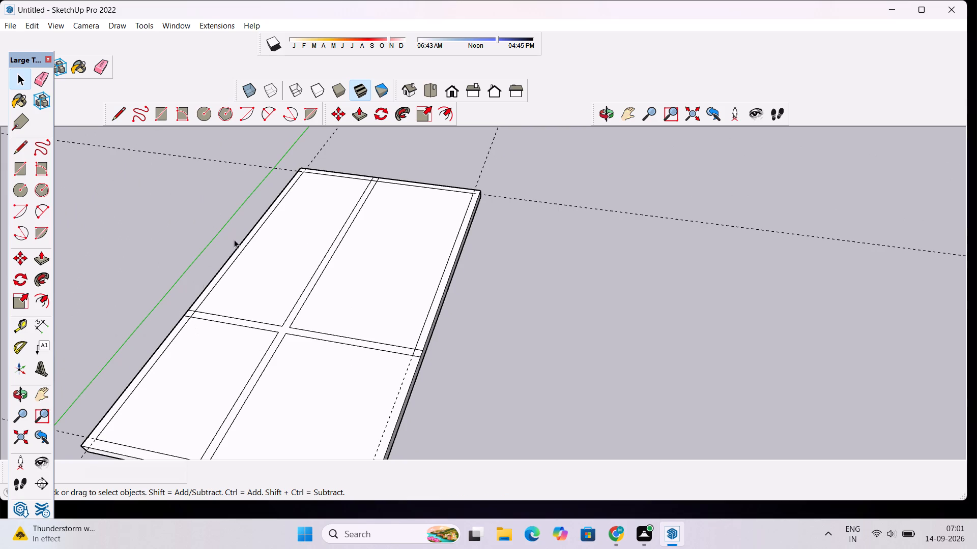
key(e)
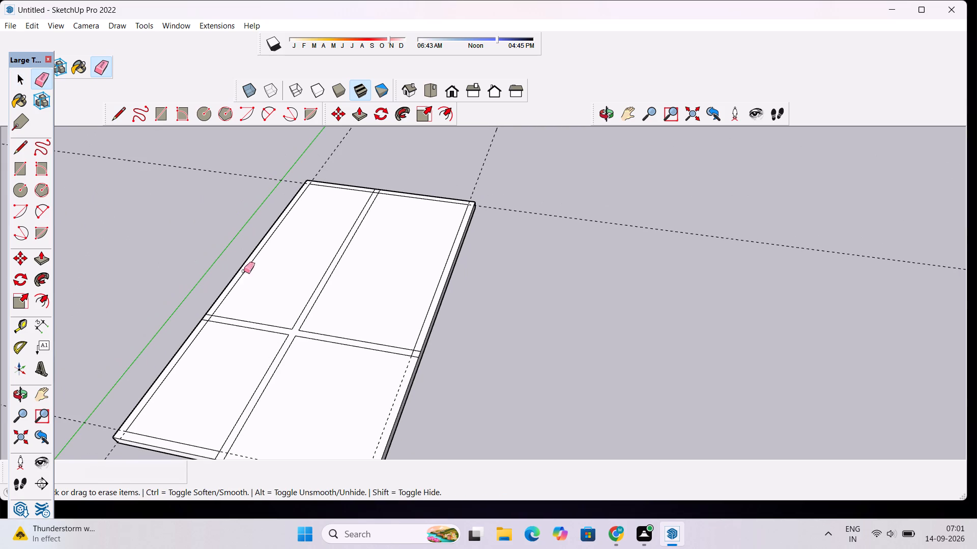
scroll(228, 217, down, 3)
click(237, 179)
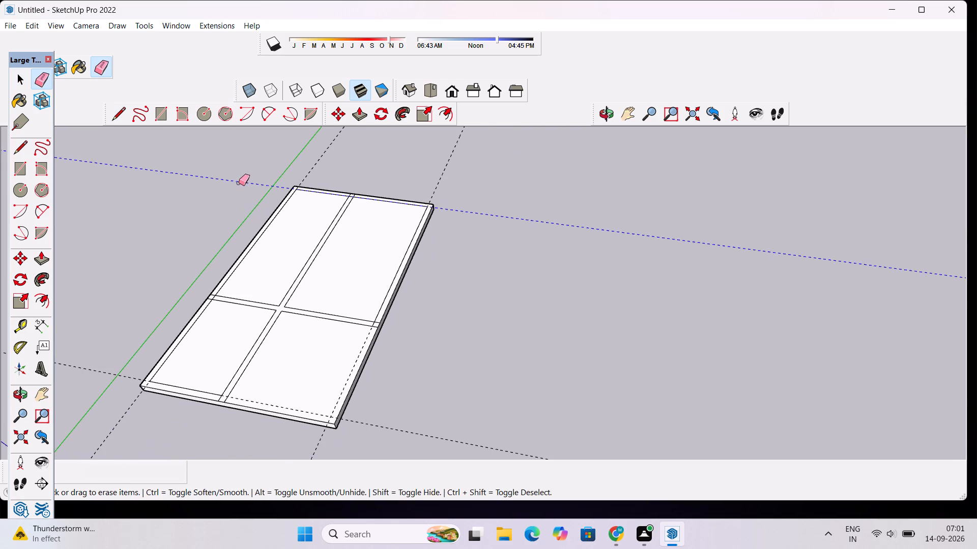
click(315, 165)
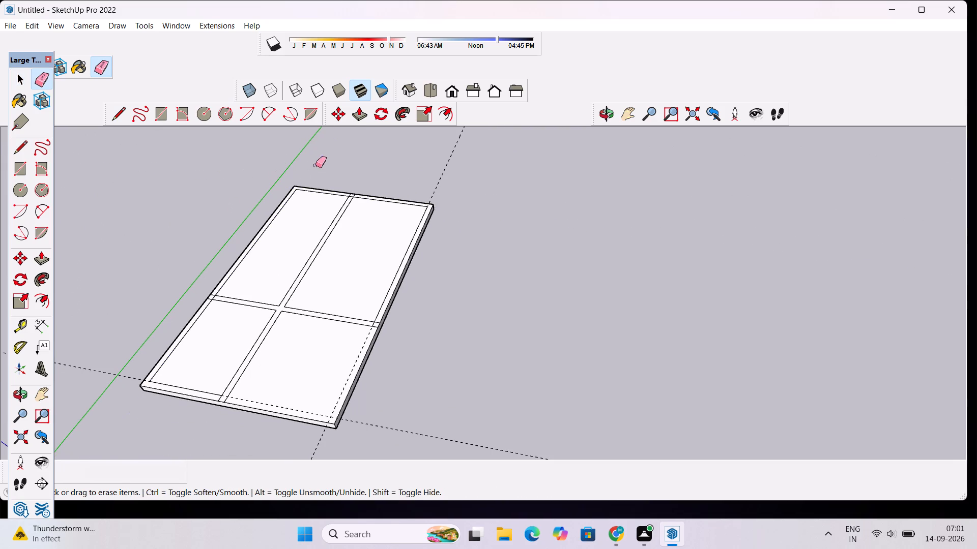
click(442, 172)
drag(88, 345, 87, 376)
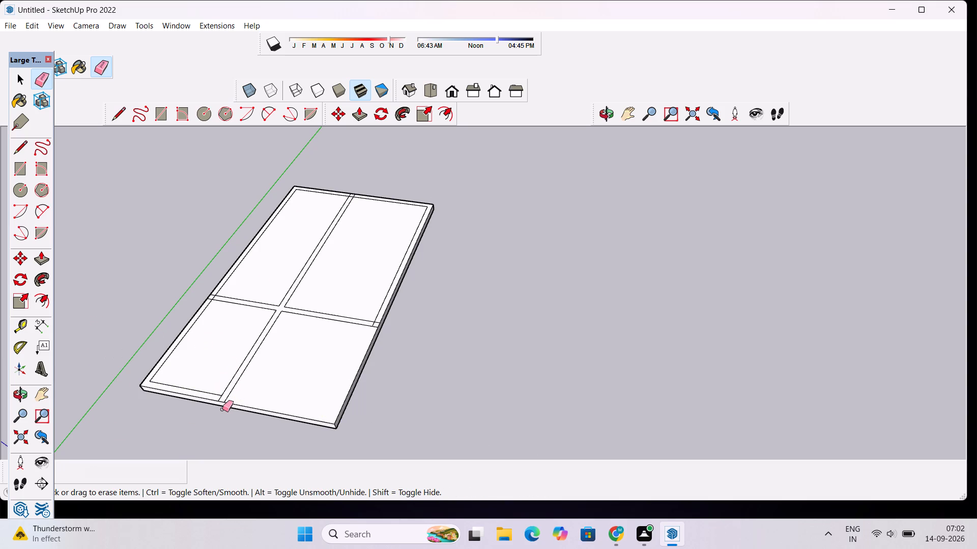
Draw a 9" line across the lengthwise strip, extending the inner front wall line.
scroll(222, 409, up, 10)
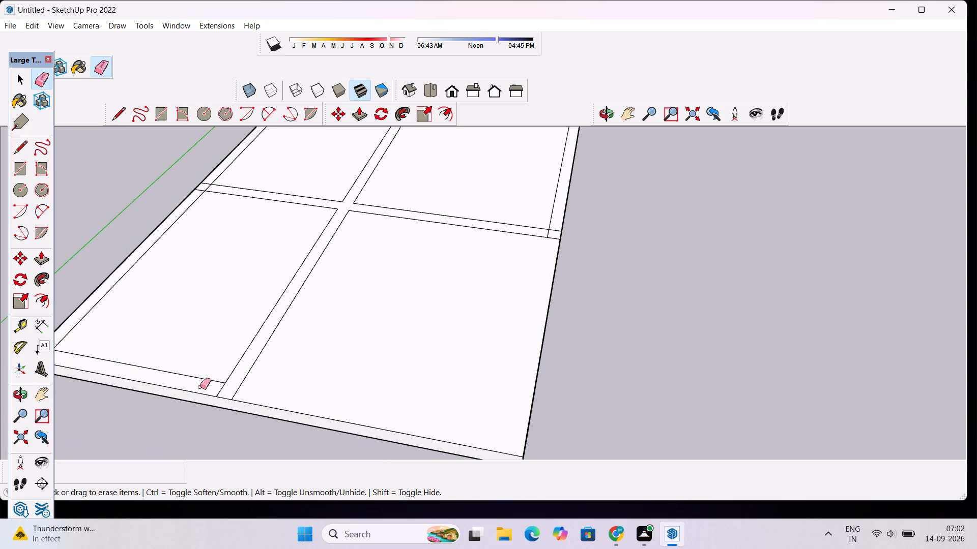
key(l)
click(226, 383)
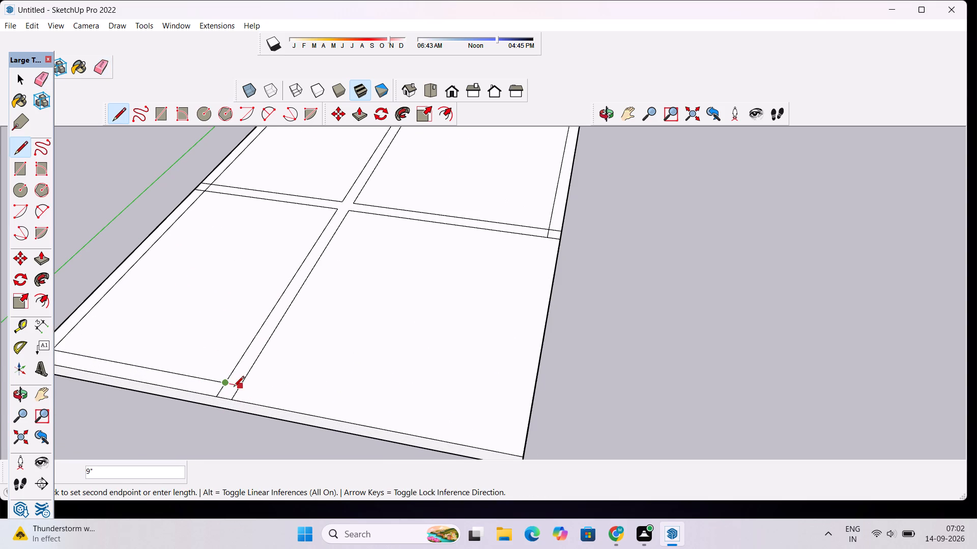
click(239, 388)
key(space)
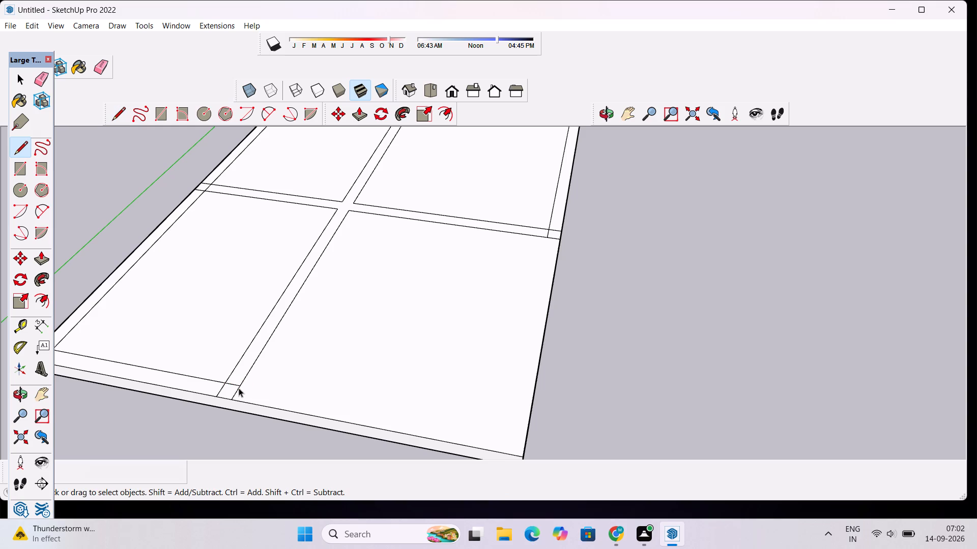
Erase the lengthwise strip's stub inside the front wall and the 9" line across the strip.
key(e)
scroll(219, 390, up, 4)
click(219, 390)
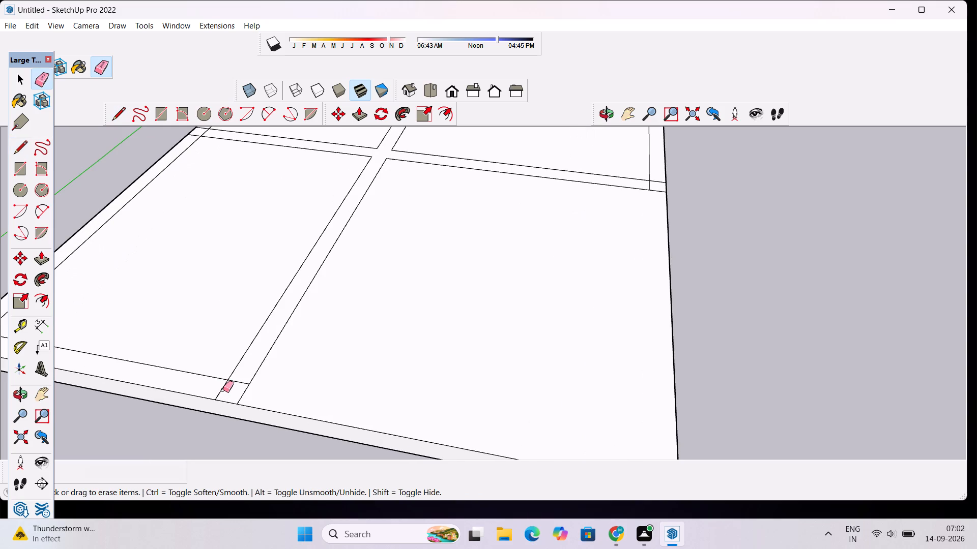
click(223, 388)
click(238, 381)
Erase the overlapping line segments where the cross strip meets the long wall nearest the green axis.
scroll(241, 391, down, 11)
scroll(135, 236, up, 5)
scroll(260, 245, up, 10)
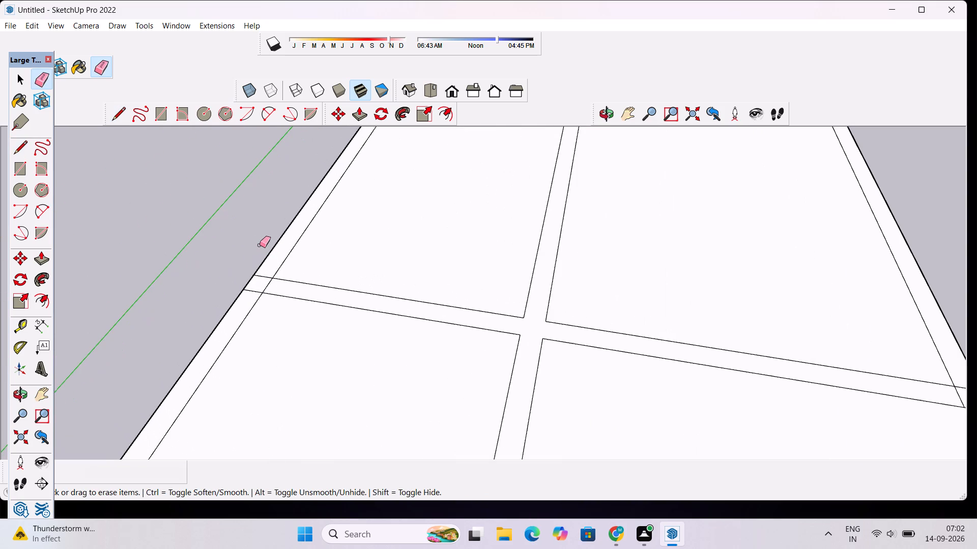
drag(267, 275, 253, 305)
drag(256, 281, 272, 297)
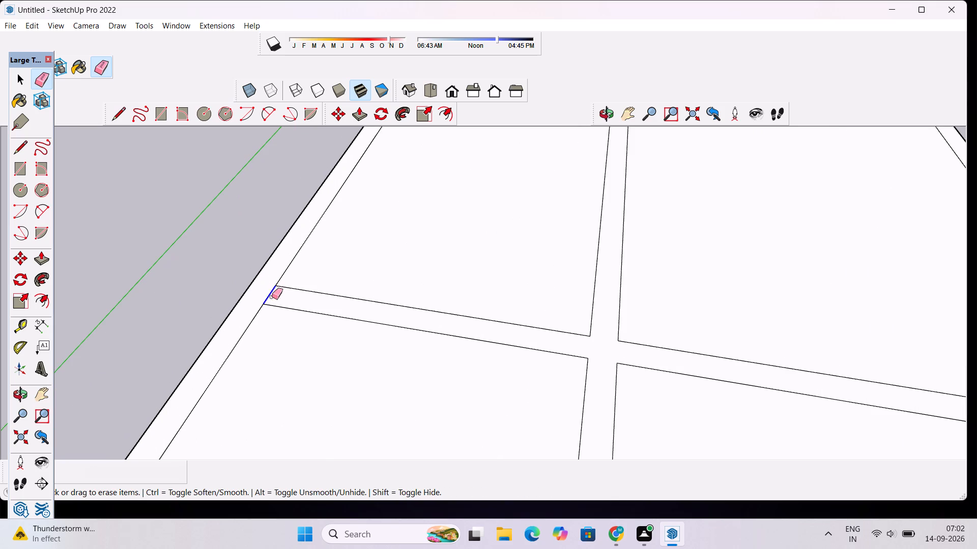
drag(272, 297, 275, 299)
Erase the overlapping segments where the cross strip meets the opposite long wall, keeping the strip's front edge.
scroll(273, 293, down, 8)
scroll(407, 327, up, 5)
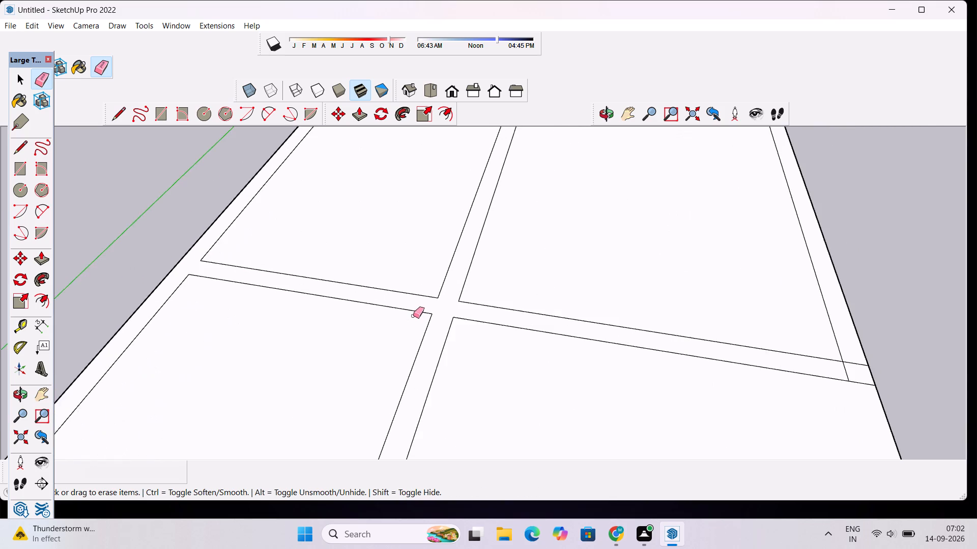
scroll(414, 316, up, 4)
scroll(414, 316, down, 15)
scroll(598, 343, up, 6)
scroll(544, 324, up, 6)
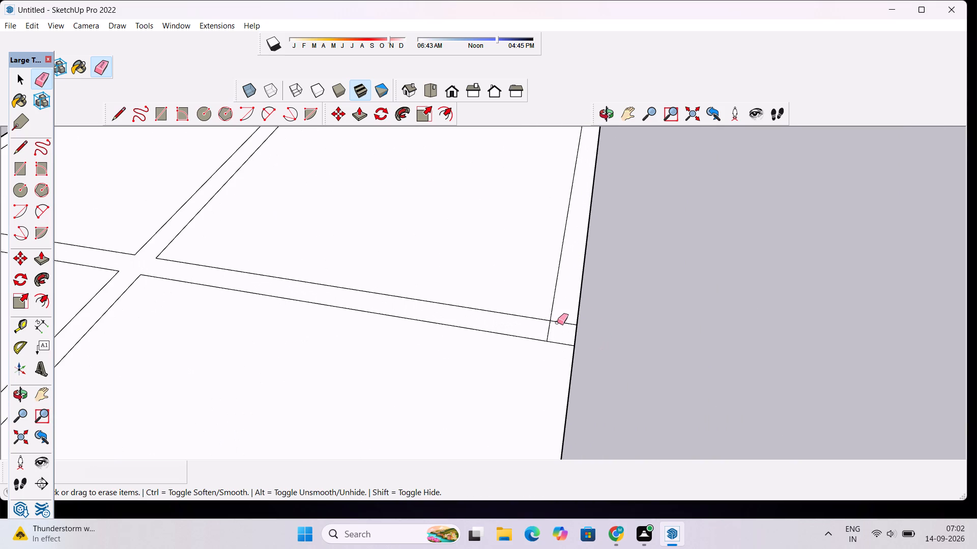
drag(560, 320, 547, 331)
Erase the strip stubs and the crossing segment where the lengthwise strip meets the back wall.
scroll(547, 331, down, 14)
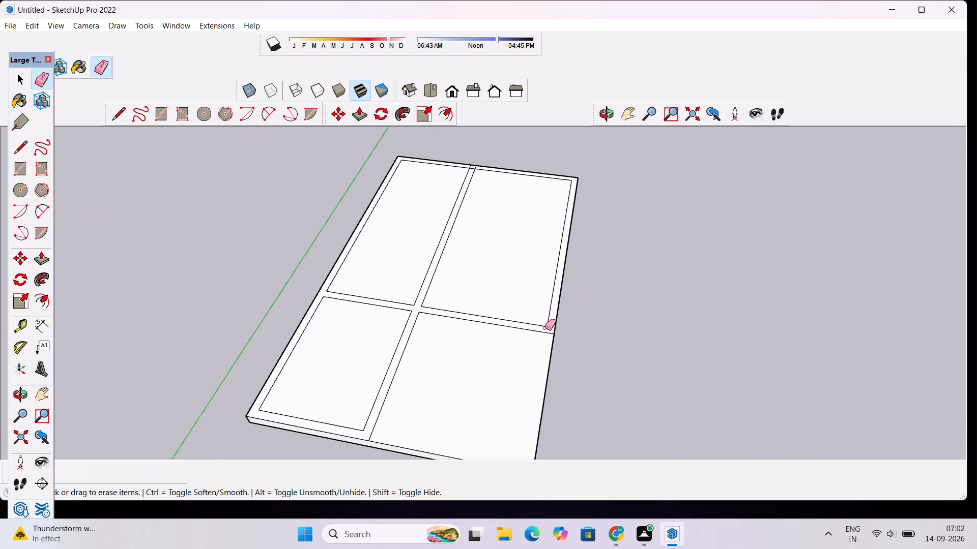
scroll(544, 190, up, 4)
scroll(418, 157, up, 7)
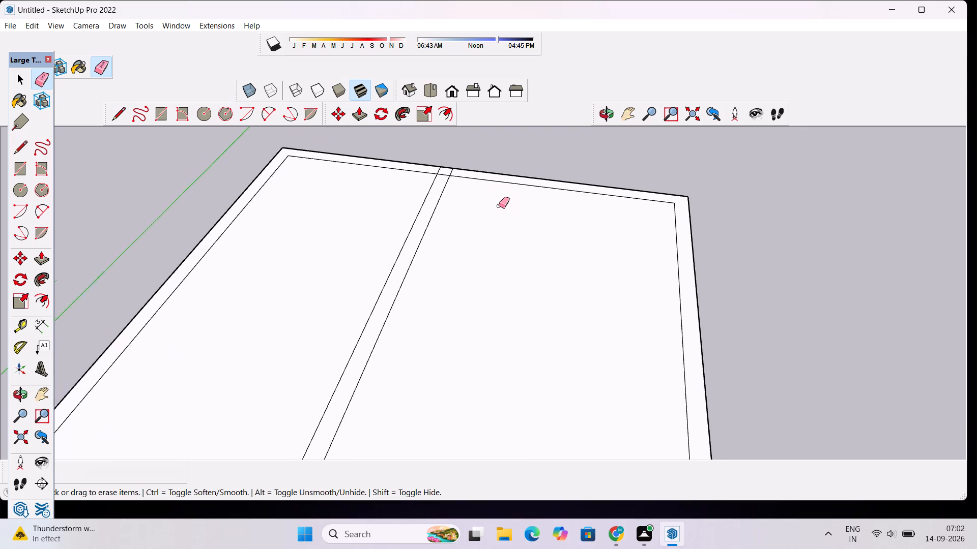
scroll(499, 206, up, 2)
scroll(437, 154, up, 13)
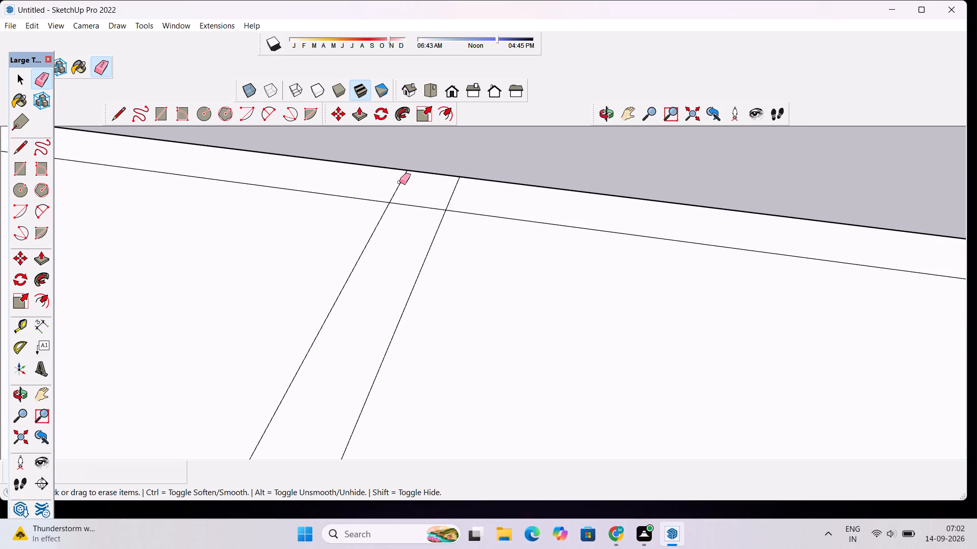
click(399, 183)
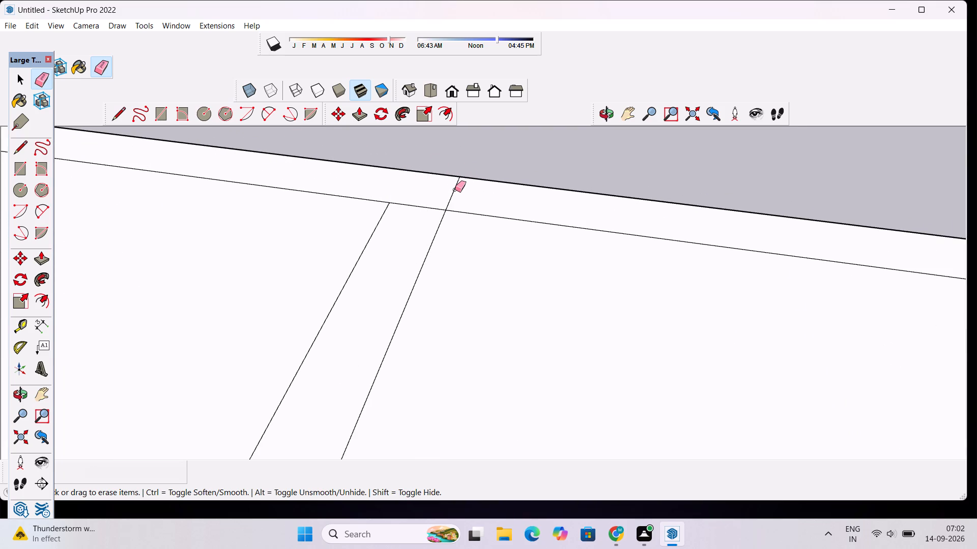
click(455, 190)
click(432, 207)
Push/Pull the connected wall outline face up 20'.
scroll(429, 188, down, 8)
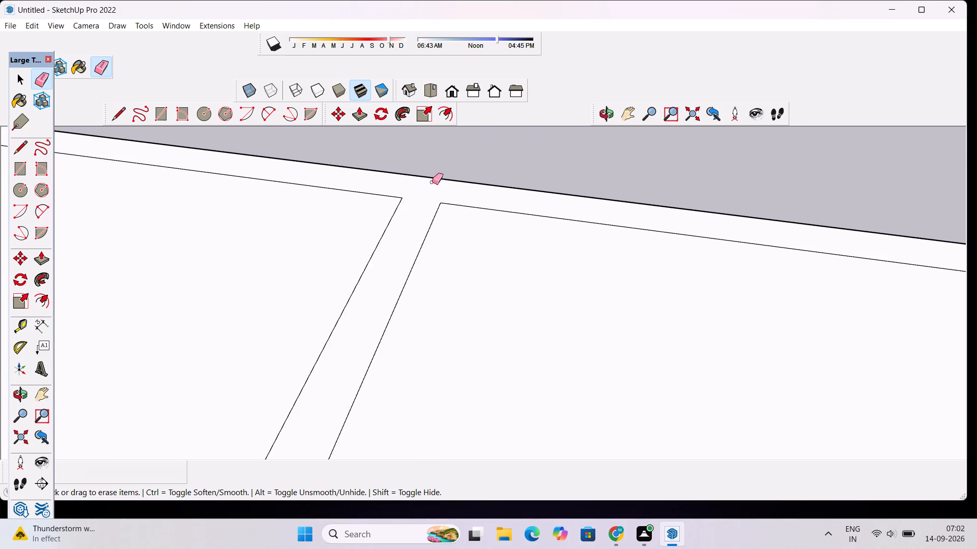
scroll(432, 182, down, 20)
scroll(432, 182, down, 6)
key(space)
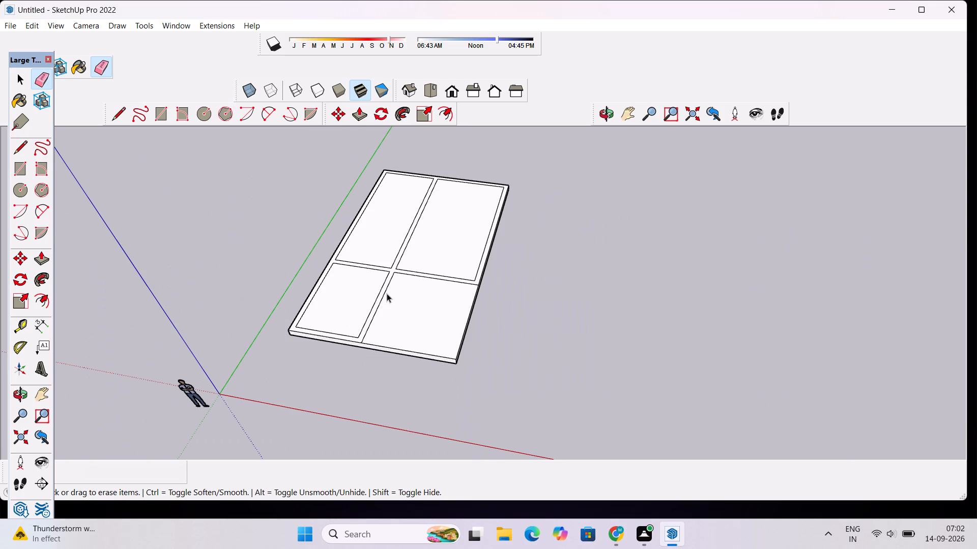
scroll(387, 294, up, 11)
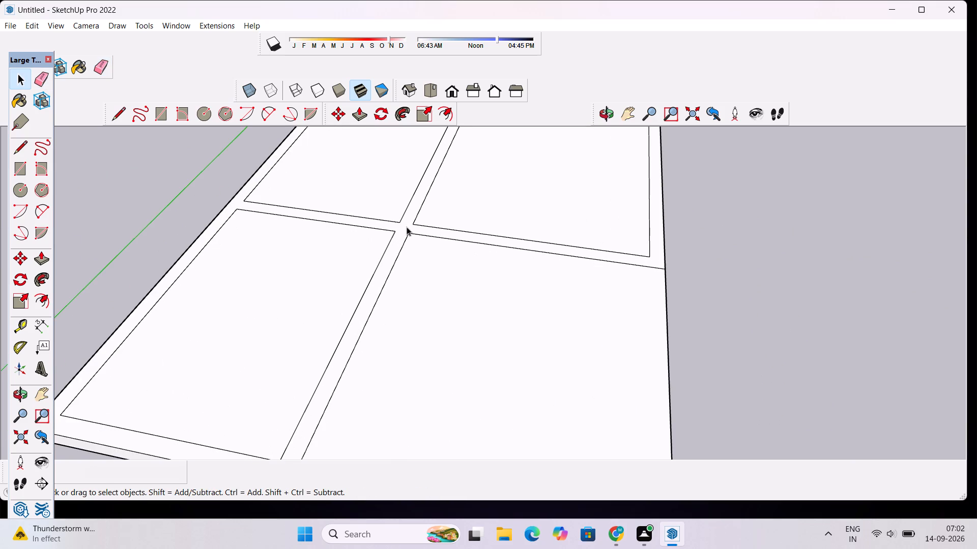
click(407, 226)
key(p)
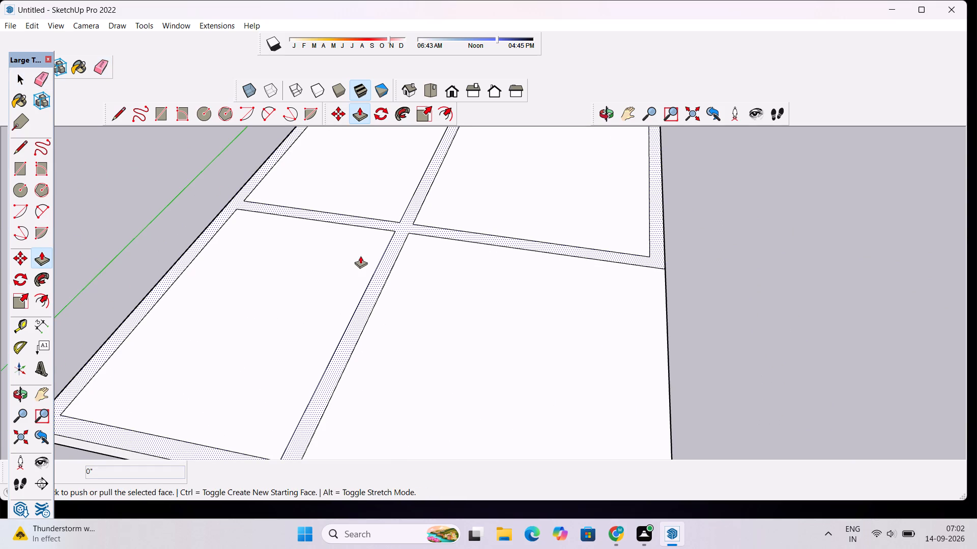
click(360, 256)
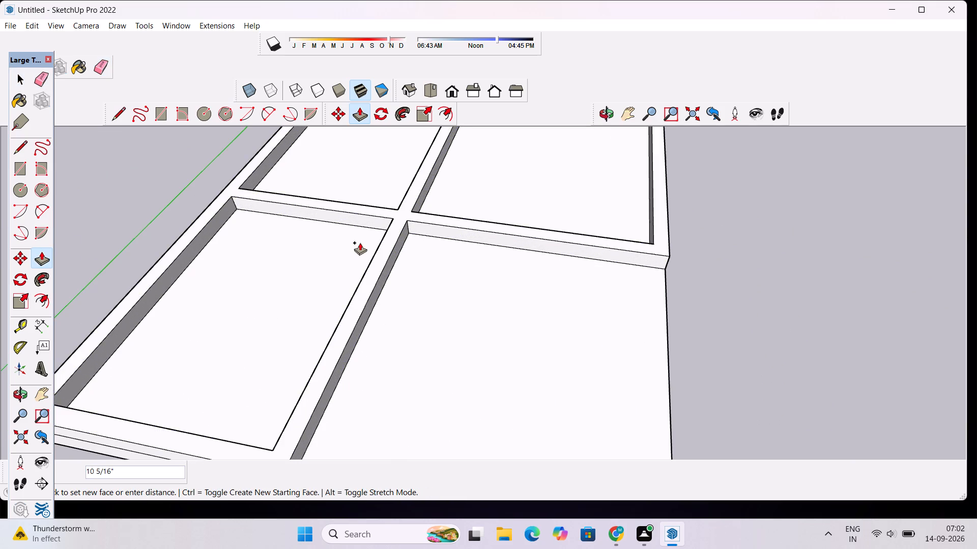
scroll(360, 242, down, 6)
scroll(360, 241, up, 1)
scroll(360, 240, down, 11)
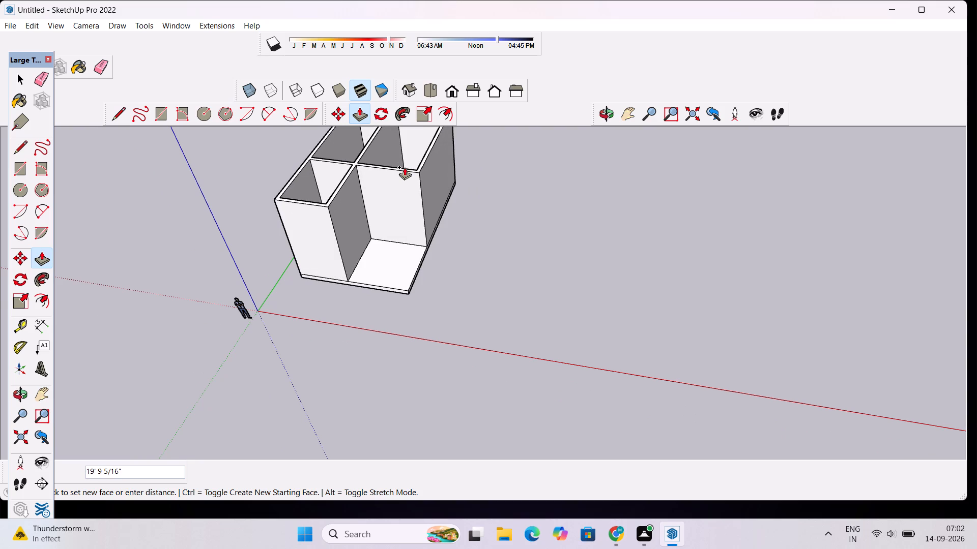
text(20')
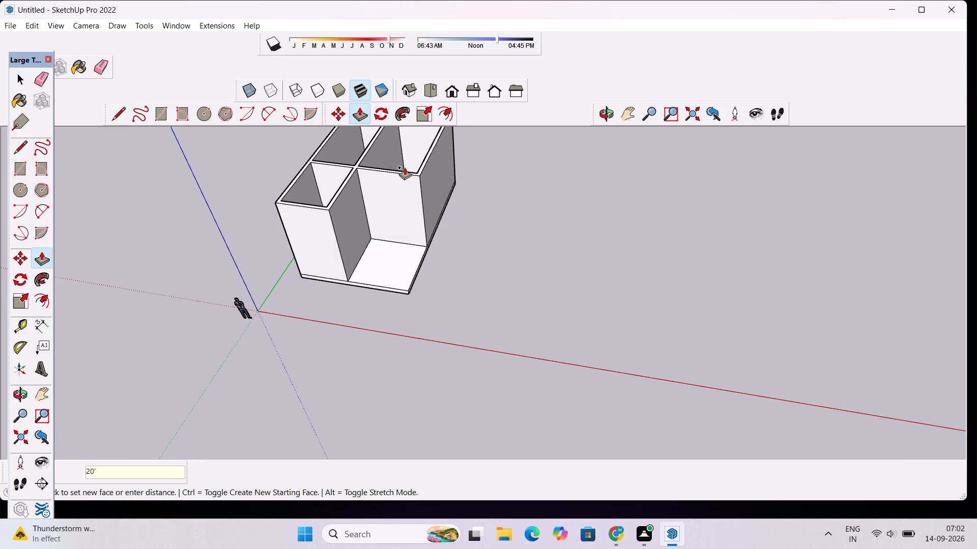
key(Return)
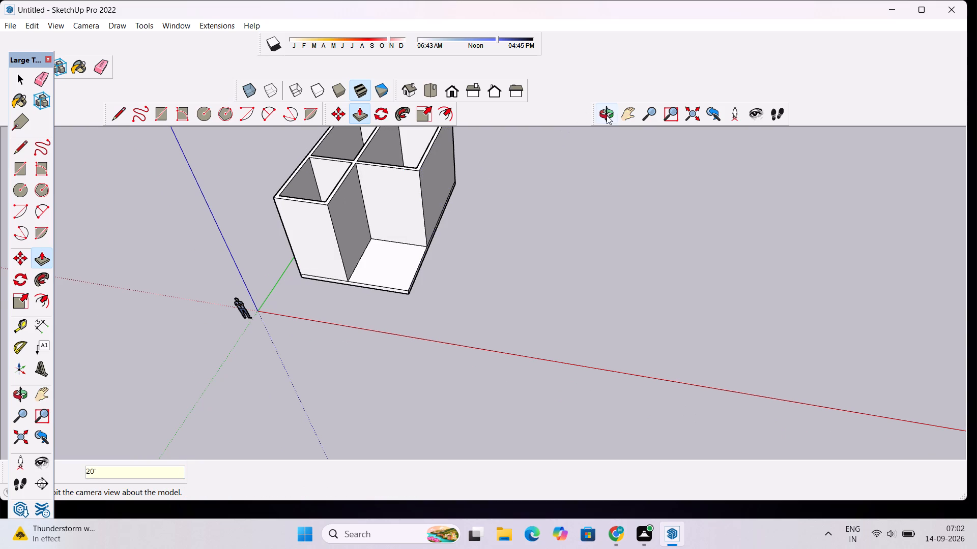
Examine the raised walls and the room openings from several angles.
click(607, 115)
drag(551, 253, 572, 184)
scroll(467, 231, down, 7)
scroll(380, 185, up, 6)
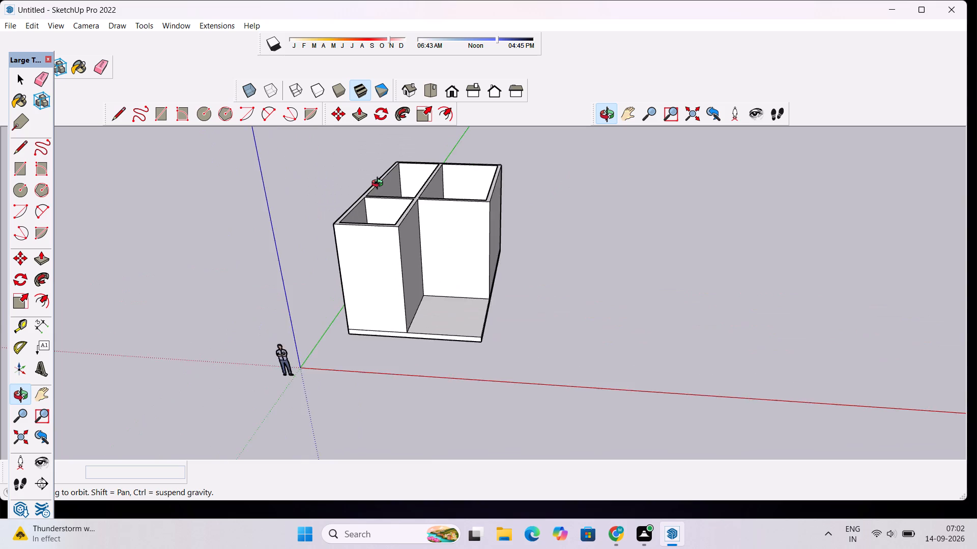
scroll(380, 185, up, 5)
drag(388, 190, 454, 255)
scroll(453, 247, down, 5)
drag(528, 235, 472, 241)
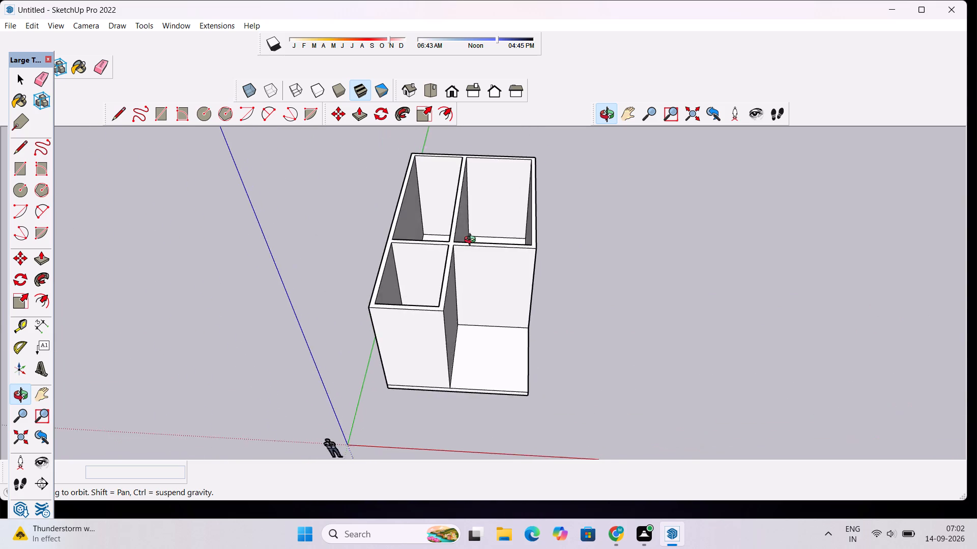
drag(472, 241, 515, 200)
scroll(505, 201, up, 4)
shift+drag(502, 196, 477, 235)
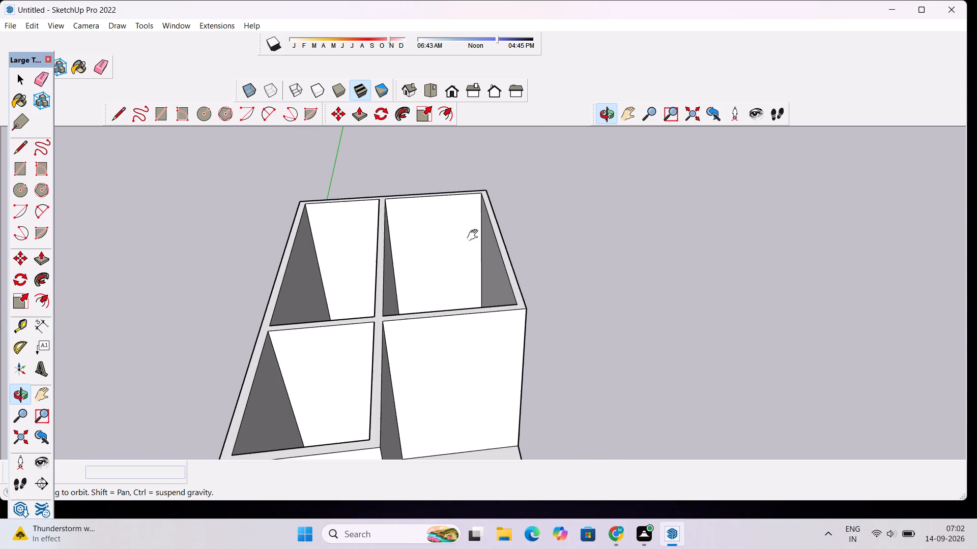
scroll(469, 226, down, 9)
drag(489, 309, 461, 271)
scroll(438, 231, up, 6)
drag(438, 246, 438, 273)
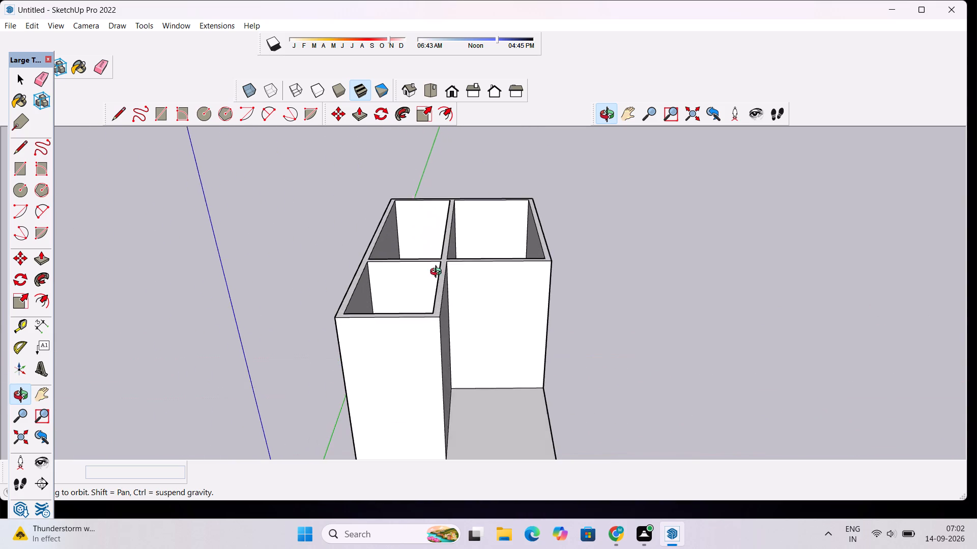
drag(438, 273, 432, 311)
scroll(442, 255, down, 5)
shift+drag(447, 285, 449, 297)
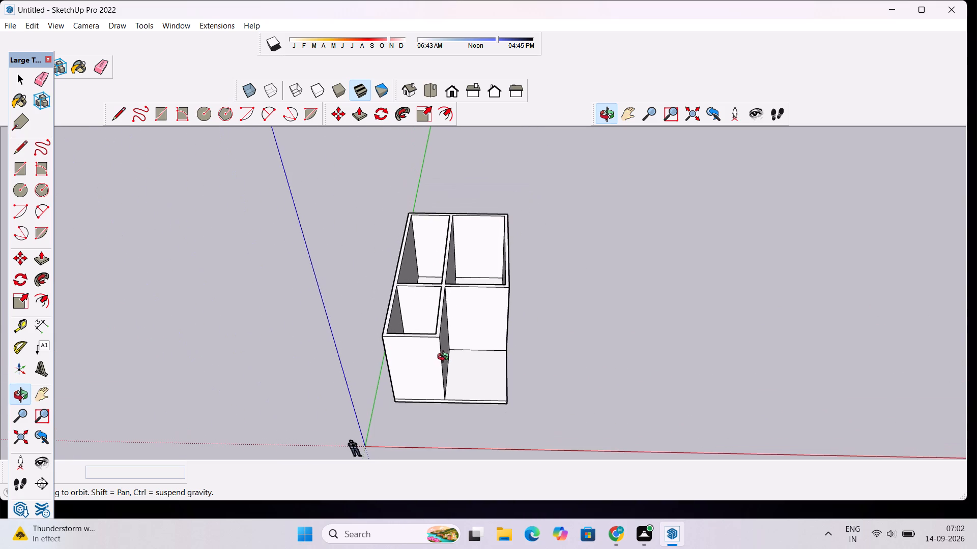
Draw two lines at wall-top height, 13' 3" across the front and 14' back to the cross wall, closing the open corner.
scroll(446, 359, up, 5)
key(l)
scroll(448, 354, up, 6)
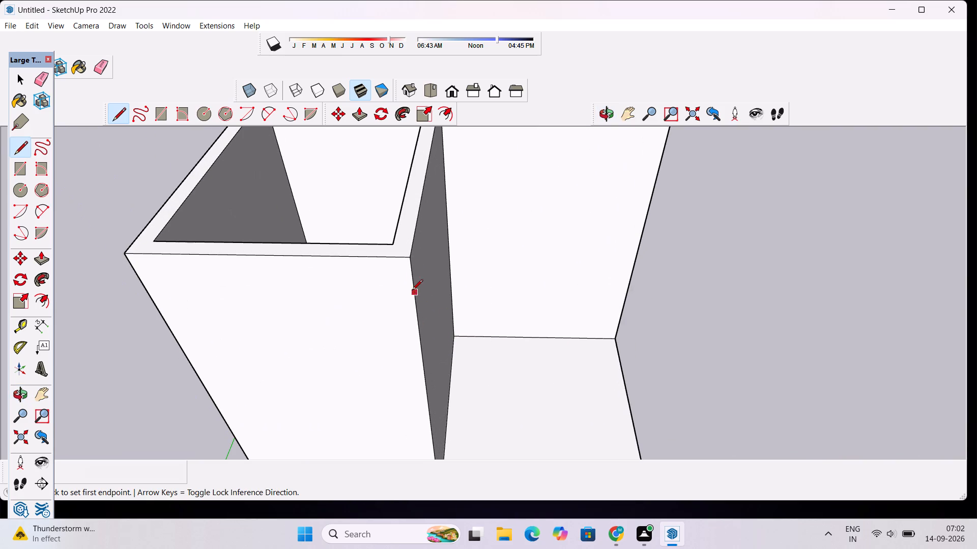
click(409, 261)
scroll(457, 260, down, 10)
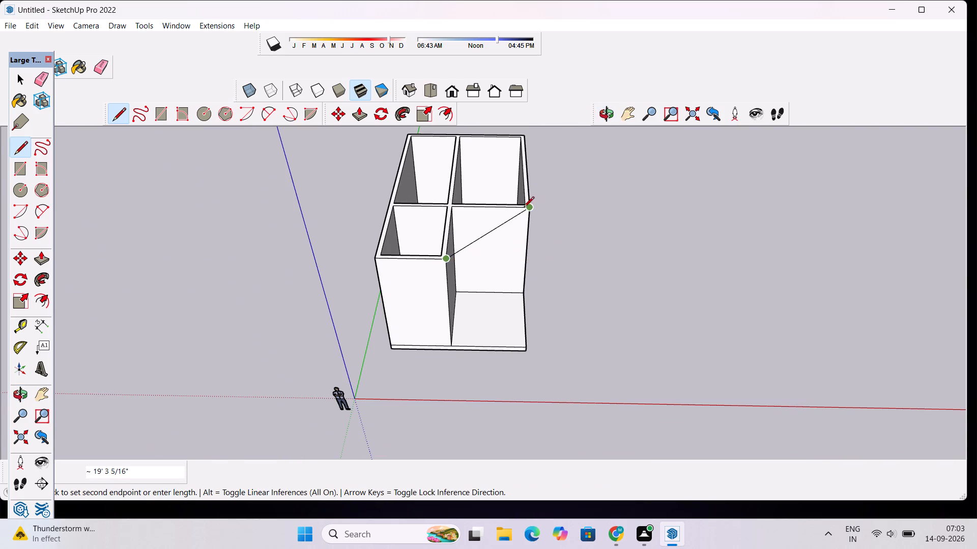
click(532, 263)
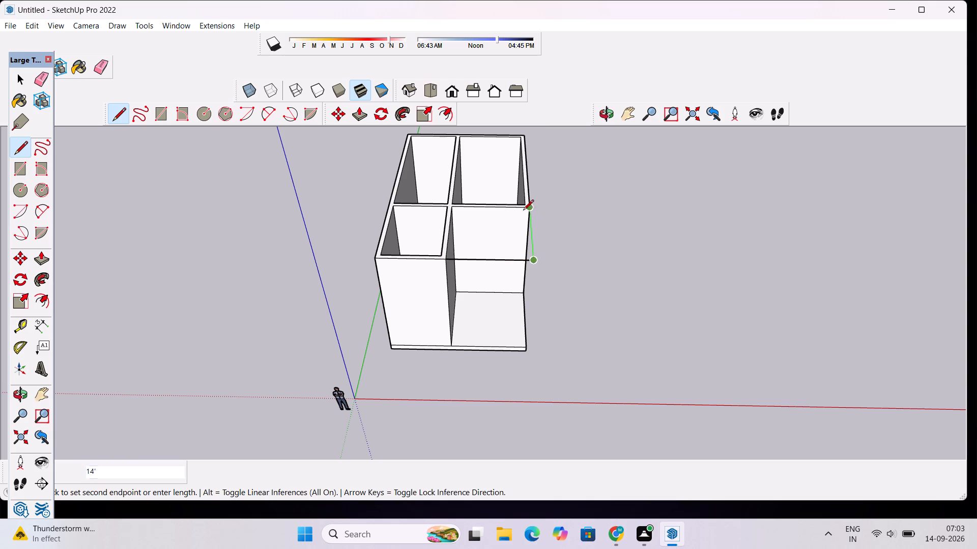
click(529, 210)
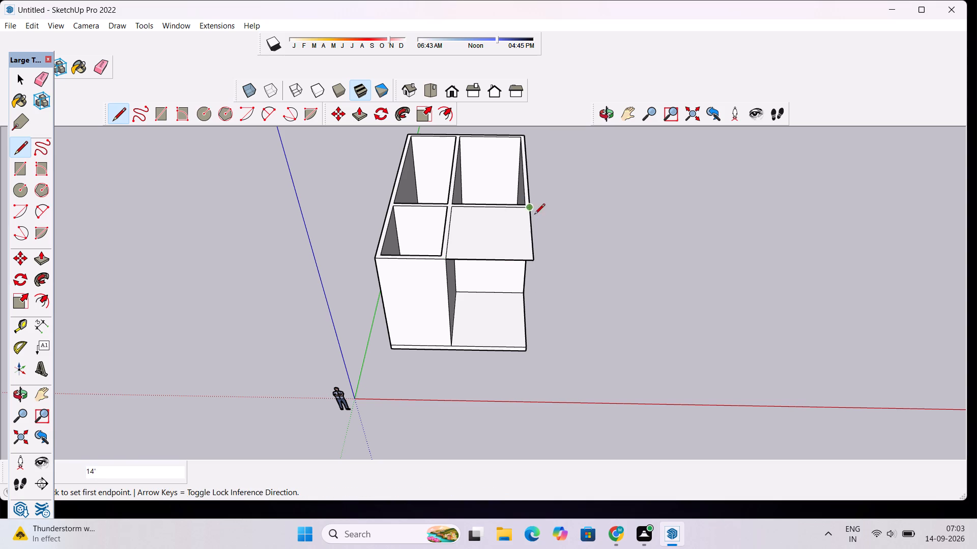
Copy the building's complete outer top outline along the red axis, placing it clear of the walls.
scroll(521, 173, up, 5)
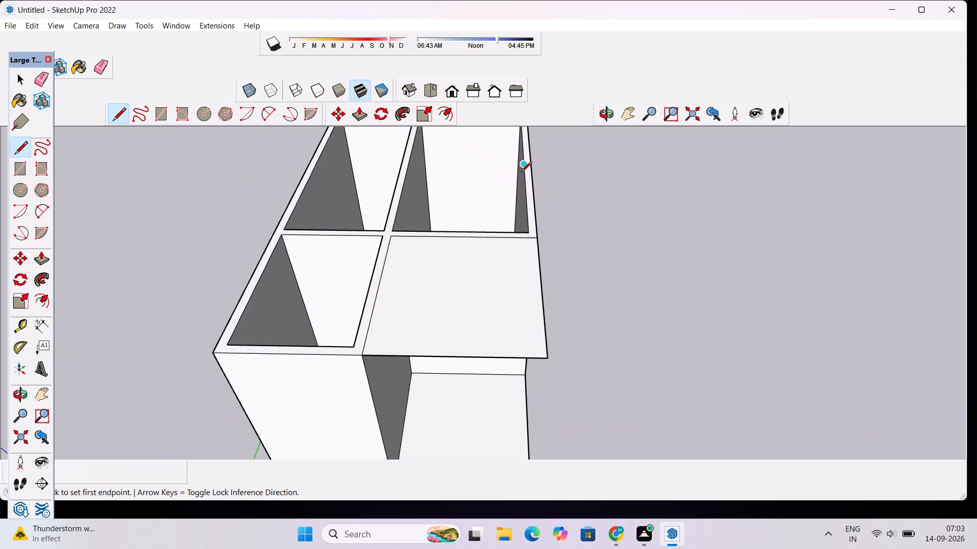
scroll(523, 173, down, 7)
key(space)
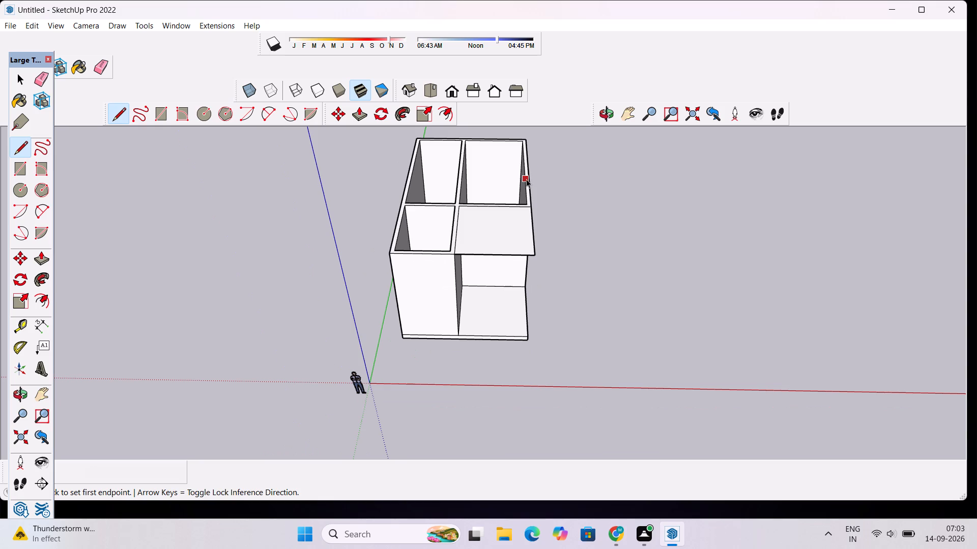
click(607, 112)
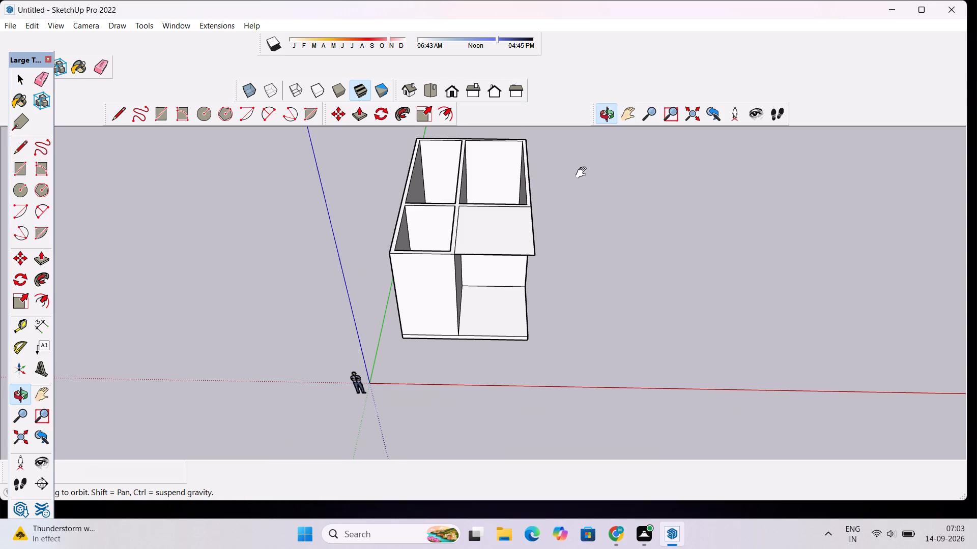
shift+drag(583, 173, 545, 320)
shift+scroll(441, 266, up, 11)
shift+drag(435, 276, 441, 281)
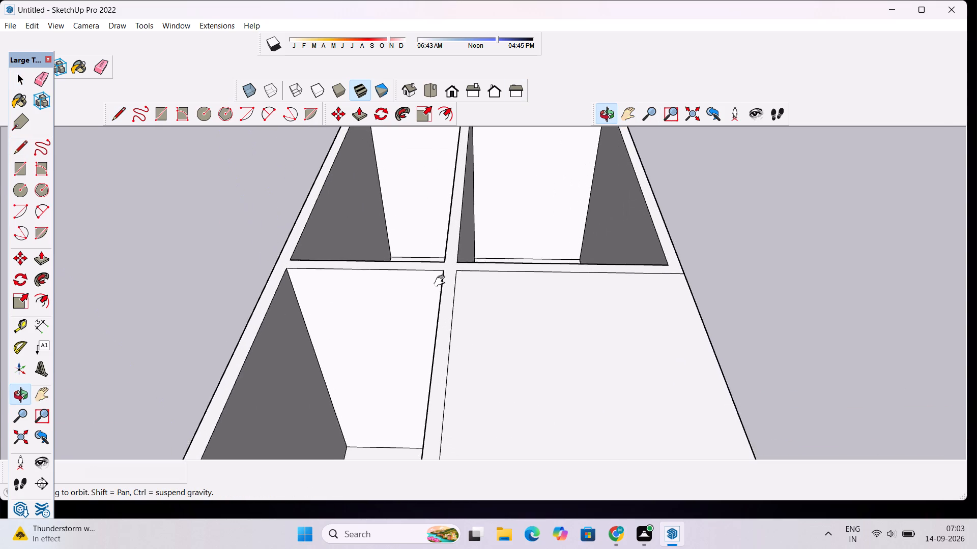
shift+scroll(442, 281, up, 1)
shift+scroll(442, 281, down, 6)
key(space)
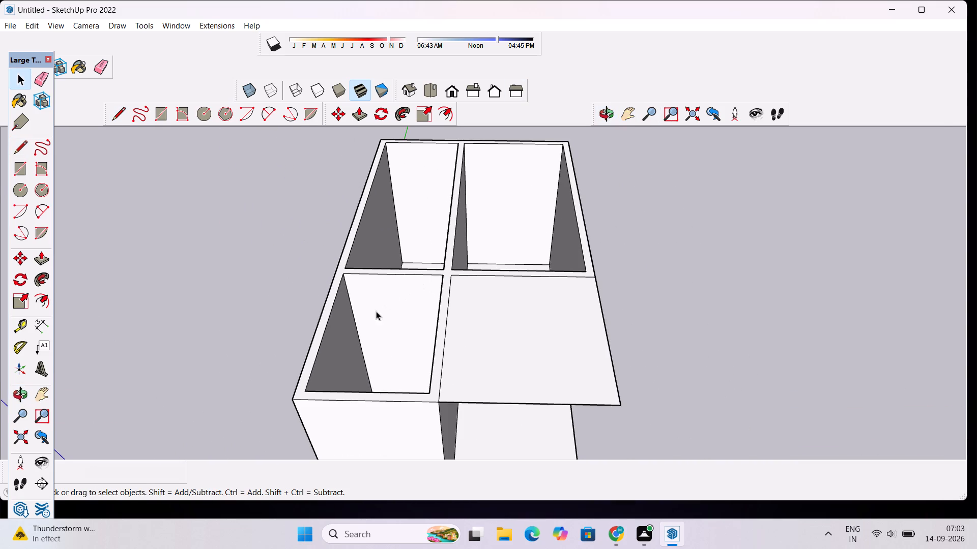
click(334, 274)
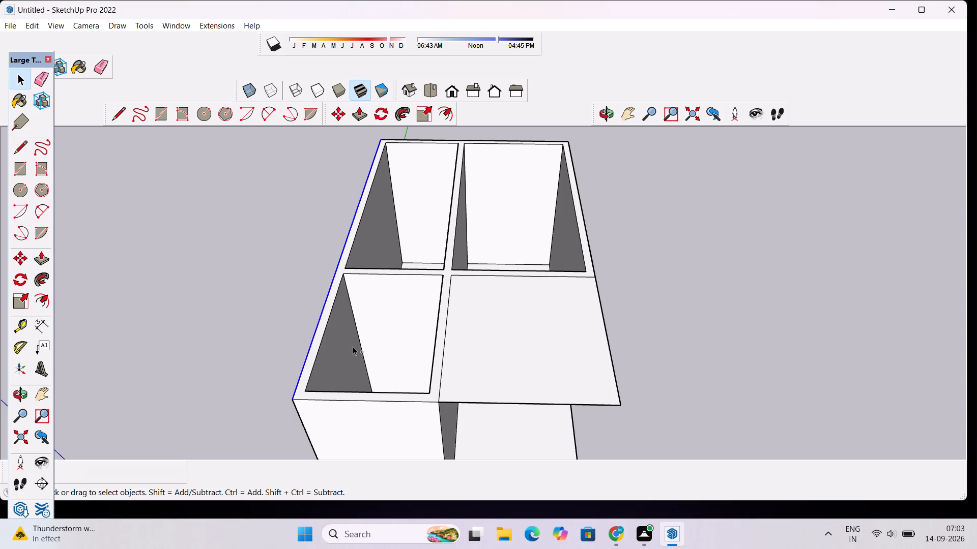
ctrl+click(367, 402)
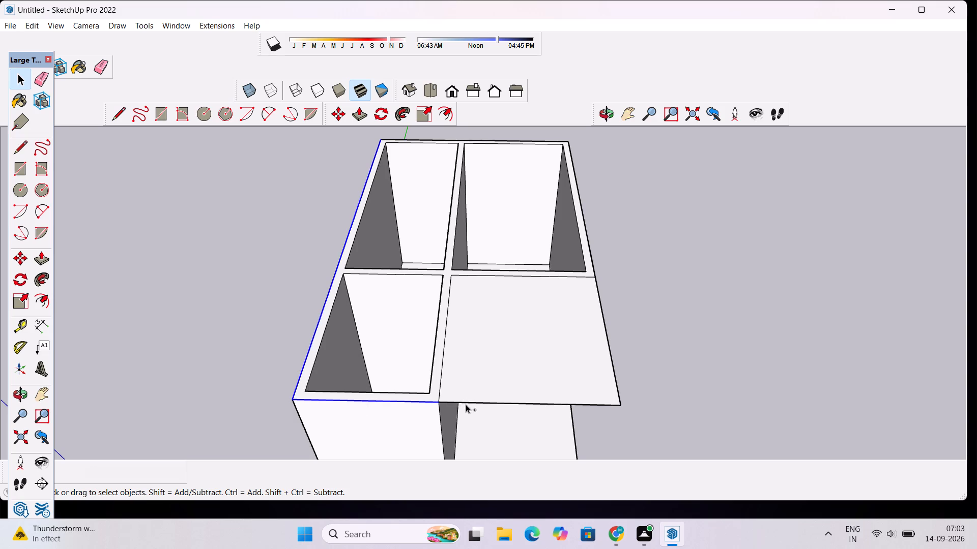
ctrl+click(470, 402)
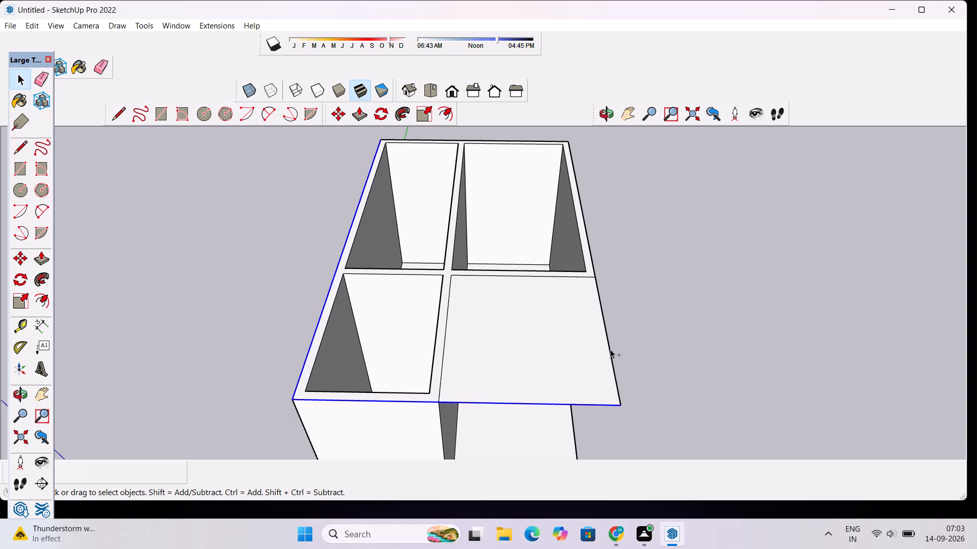
ctrl+click(611, 350)
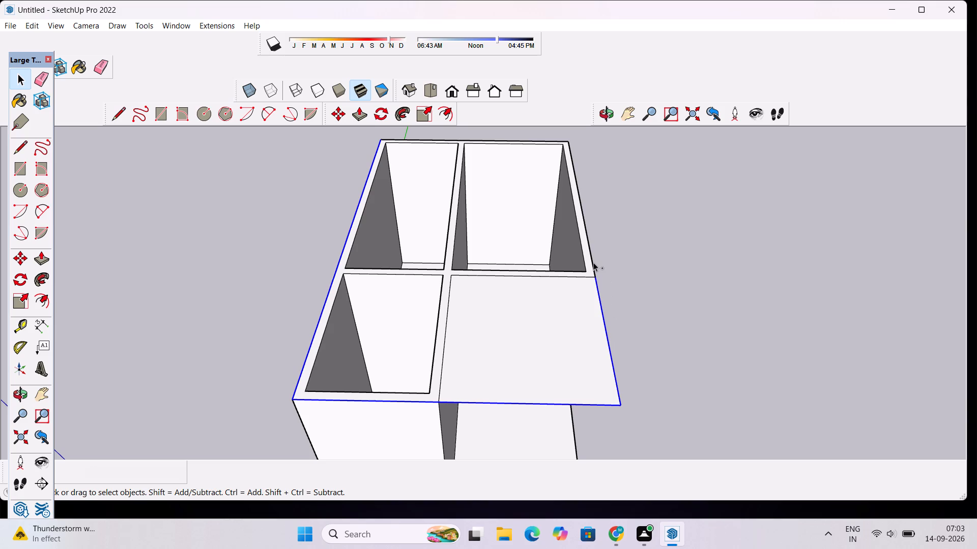
ctrl+click(593, 262)
ctrl+scroll(522, 136, up, 8)
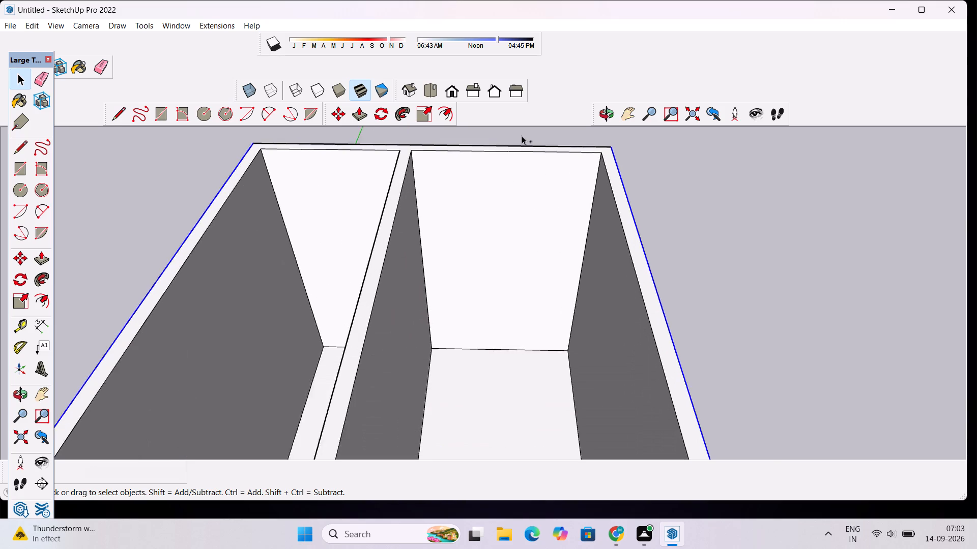
ctrl+scroll(522, 136, up, 6)
ctrl+click(527, 151)
ctrl+scroll(527, 151, down, 8)
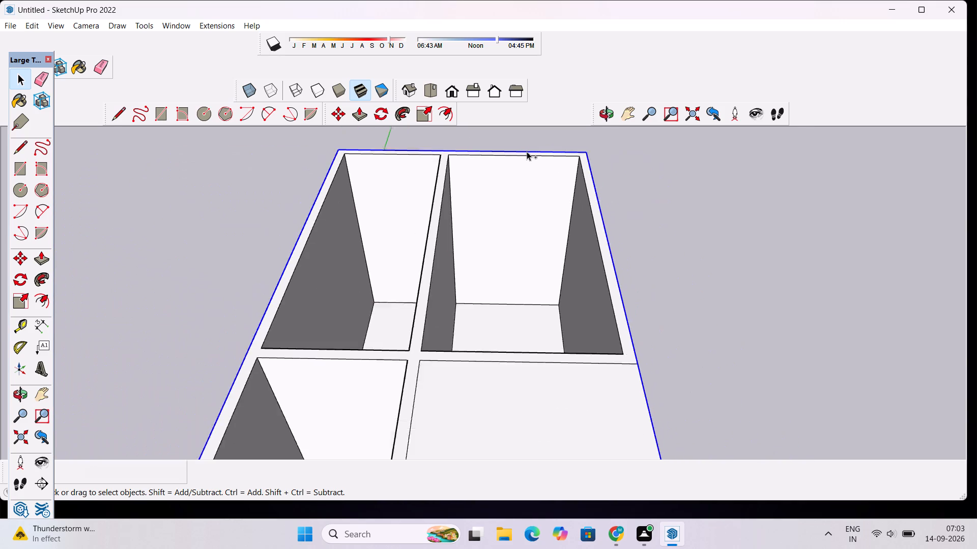
ctrl+scroll(527, 151, down, 12)
ctrl+scroll(527, 151, up, 9)
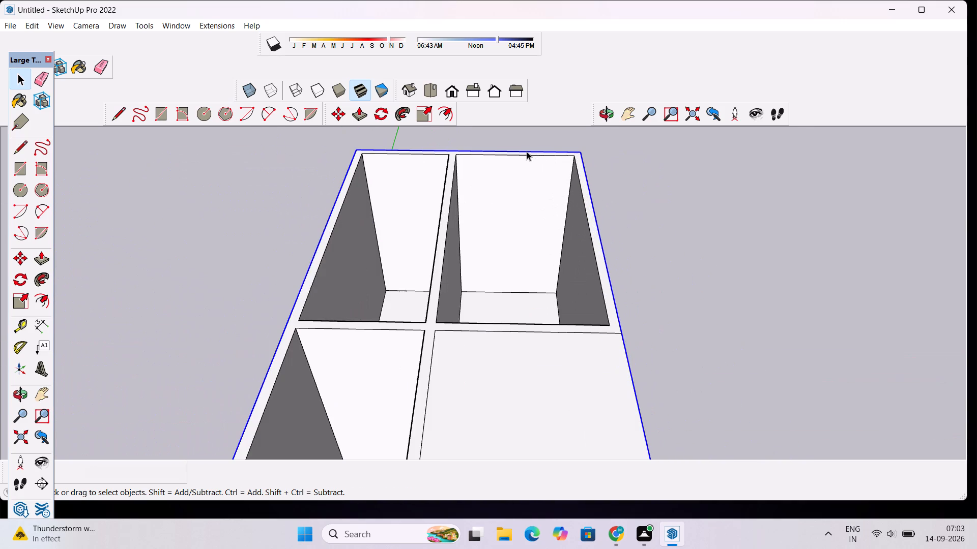
key(m)
scroll(435, 174, down, 12)
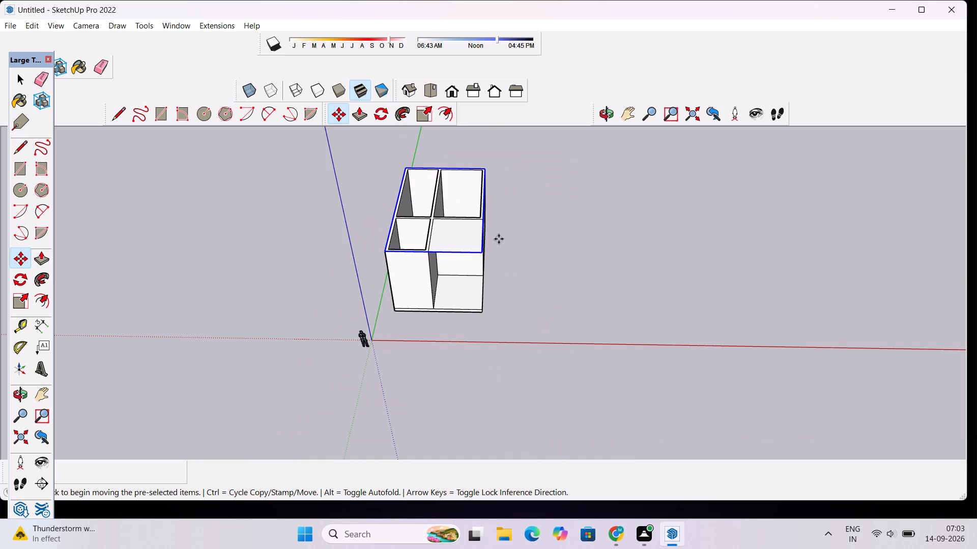
click(486, 250)
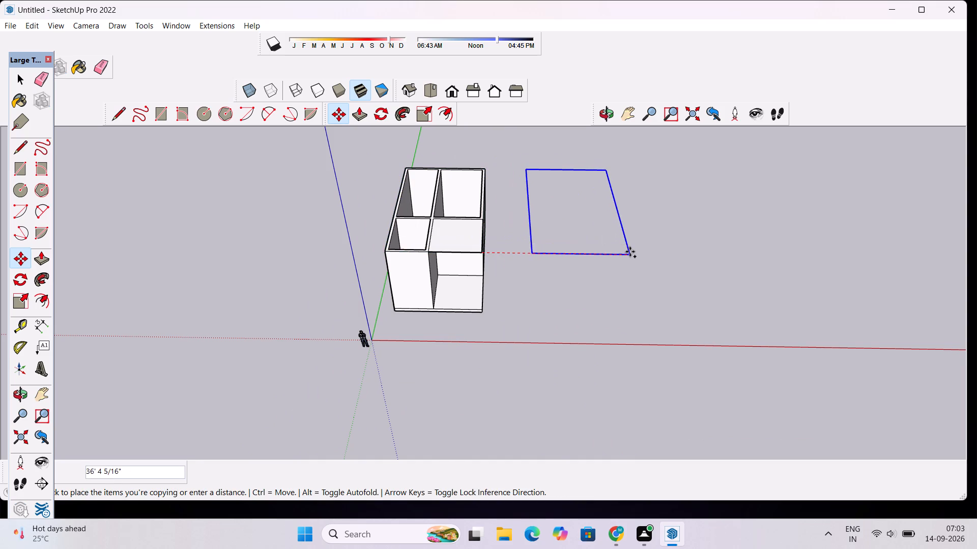
click(644, 255)
key(space)
scroll(571, 174, up, 6)
click(728, 219)
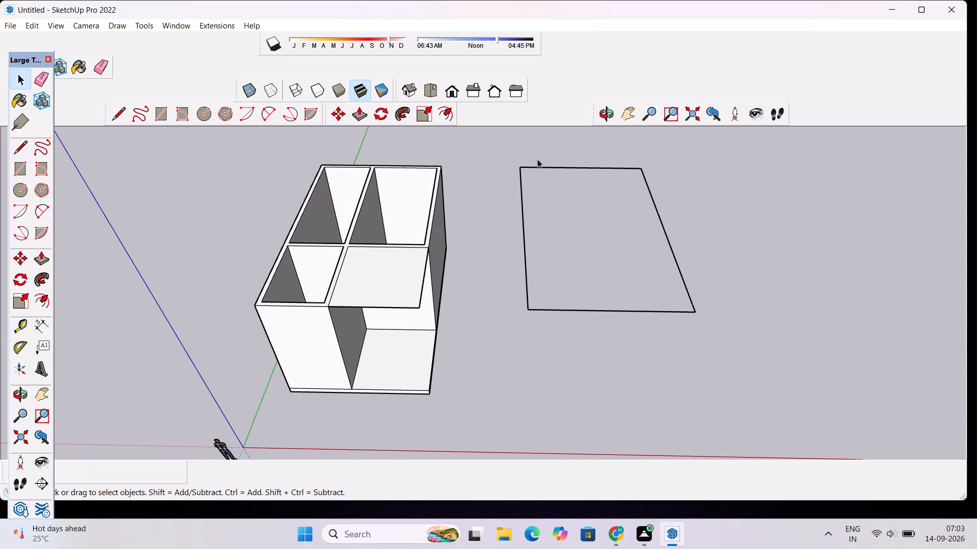
Retrace the copied outline's long edge nearest the building to fill the outline with a face.
key(l)
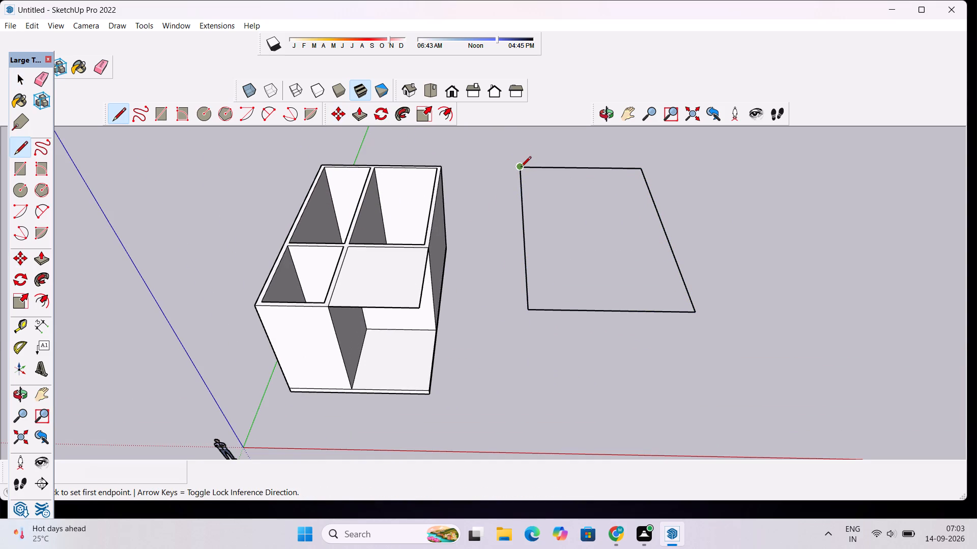
click(521, 168)
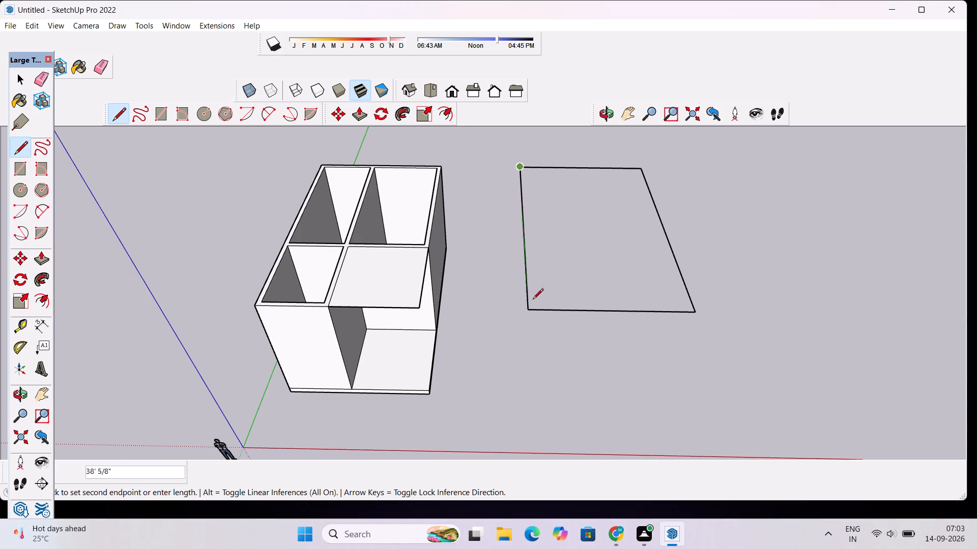
click(527, 312)
key(space)
Push/Pull the copied outline's face up 6" to form a slab.
click(580, 272)
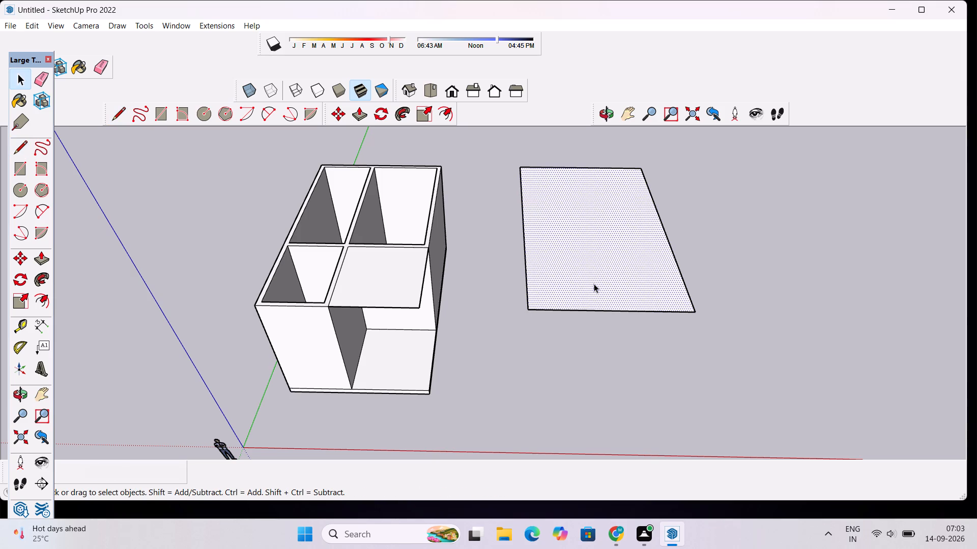
key(p)
click(594, 284)
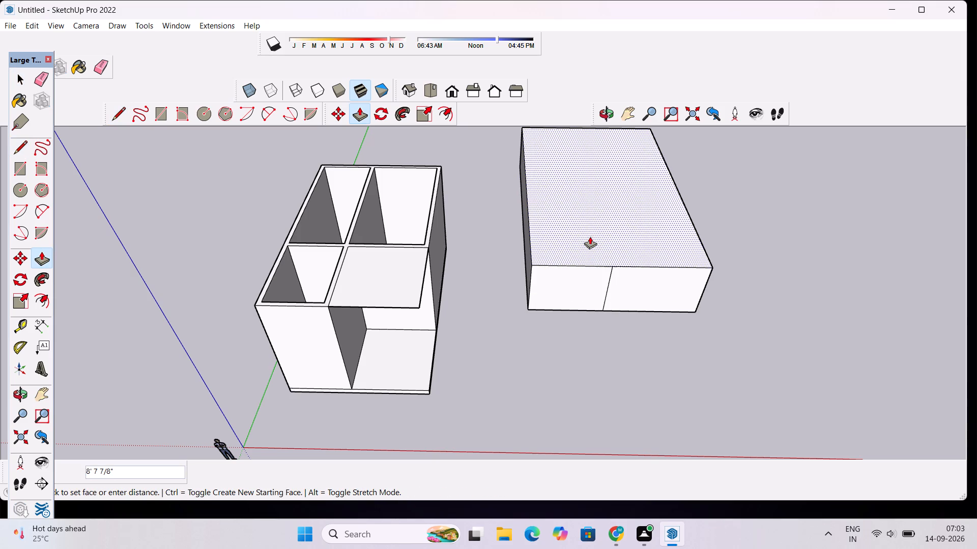
key(6)
key(shift+quotedbl)
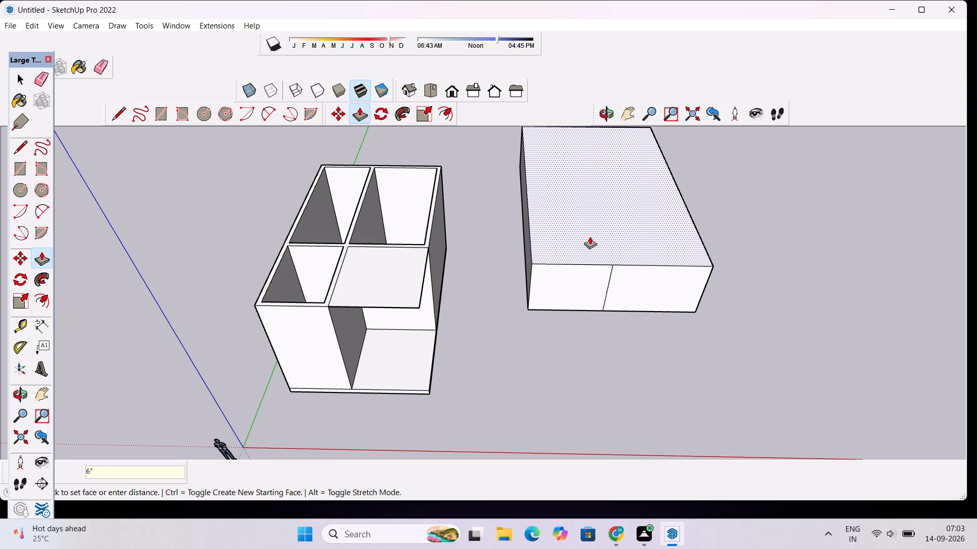
key(Return)
Erase the short vertical seam on the new slab's front edge.
scroll(616, 323, up, 8)
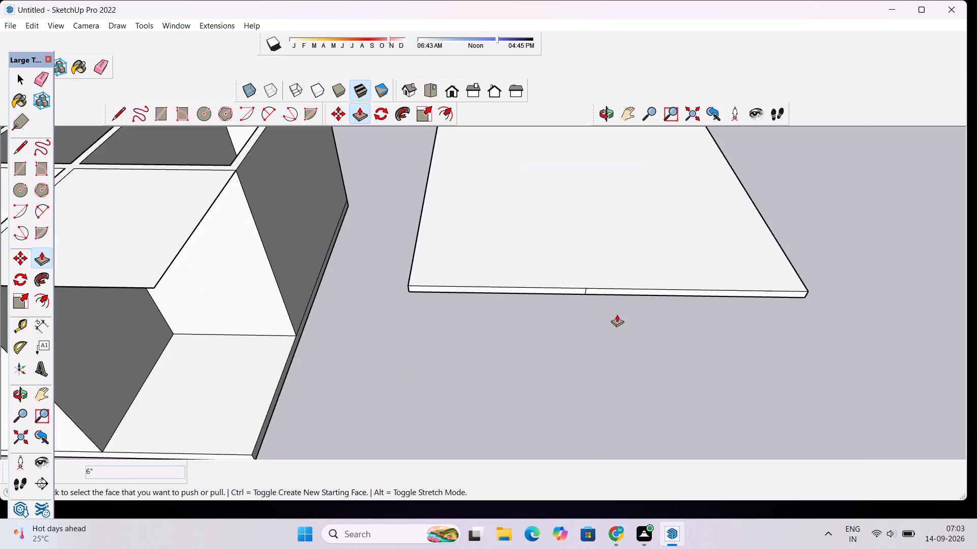
scroll(617, 314, up, 3)
key(e)
scroll(548, 290, up, 5)
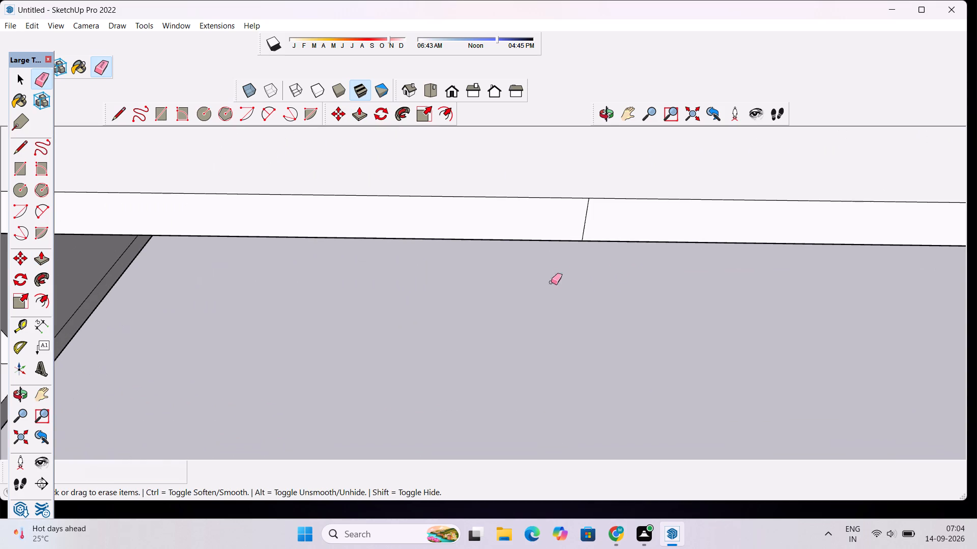
click(625, 157)
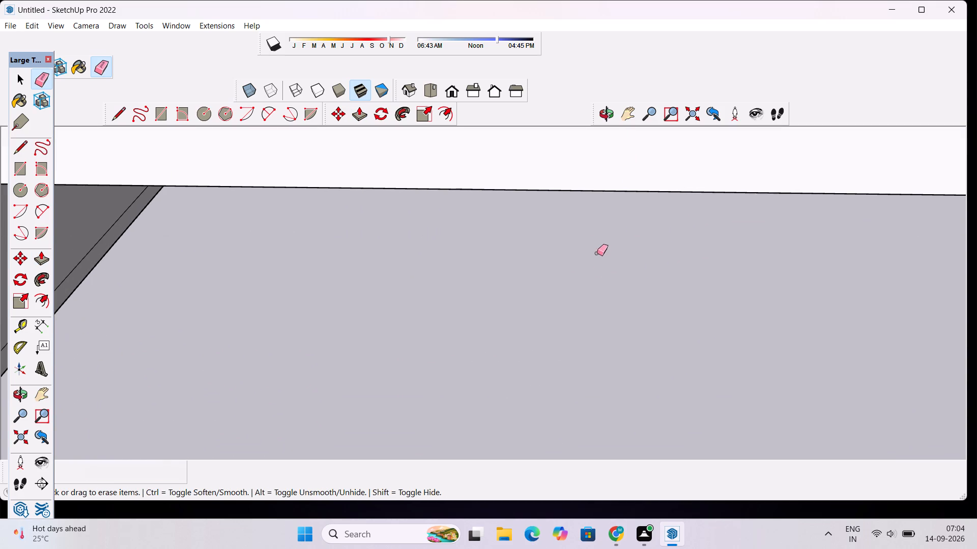
Erase the short vertical seam on the slab's long edge facing away from the building.
scroll(595, 263, down, 19)
click(604, 113)
drag(674, 253, 462, 206)
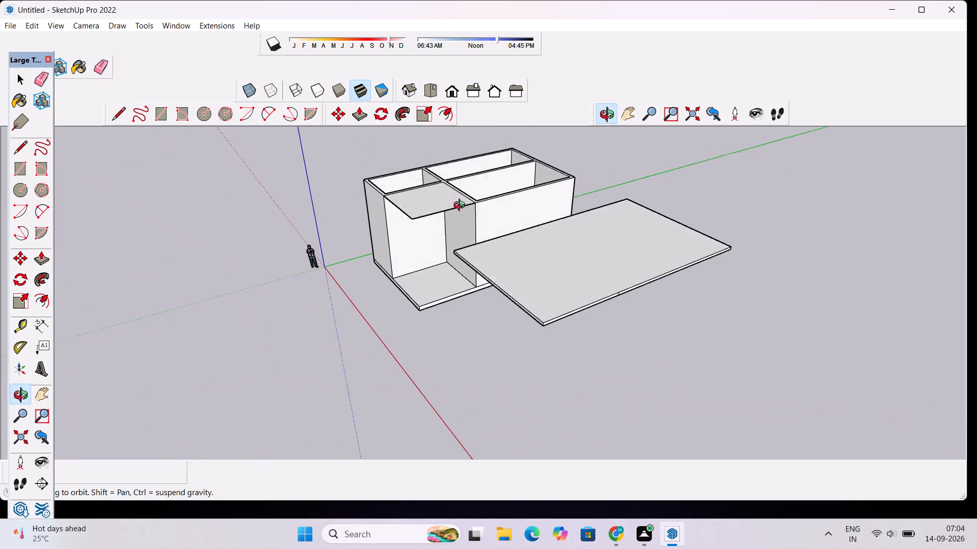
drag(462, 206, 461, 195)
scroll(677, 249, up, 7)
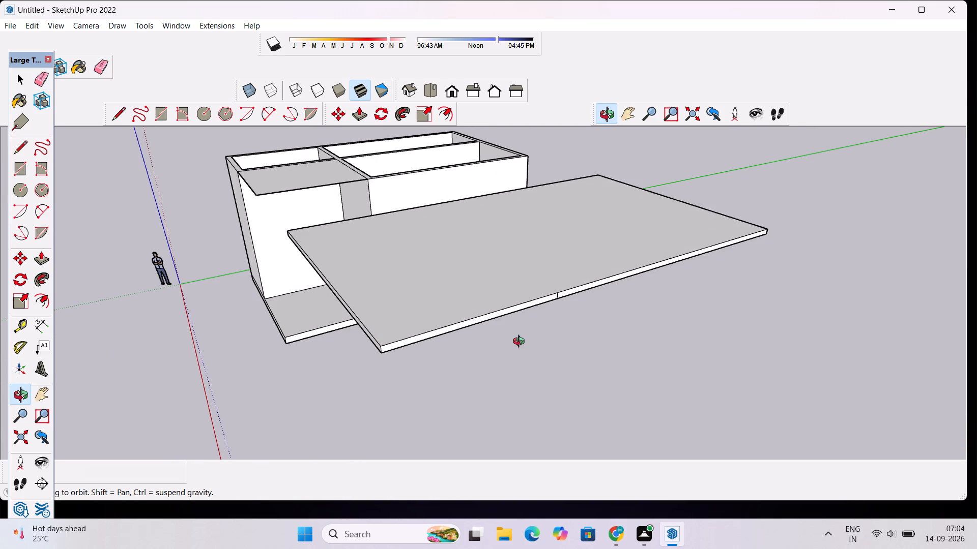
key(e)
scroll(528, 322, up, 5)
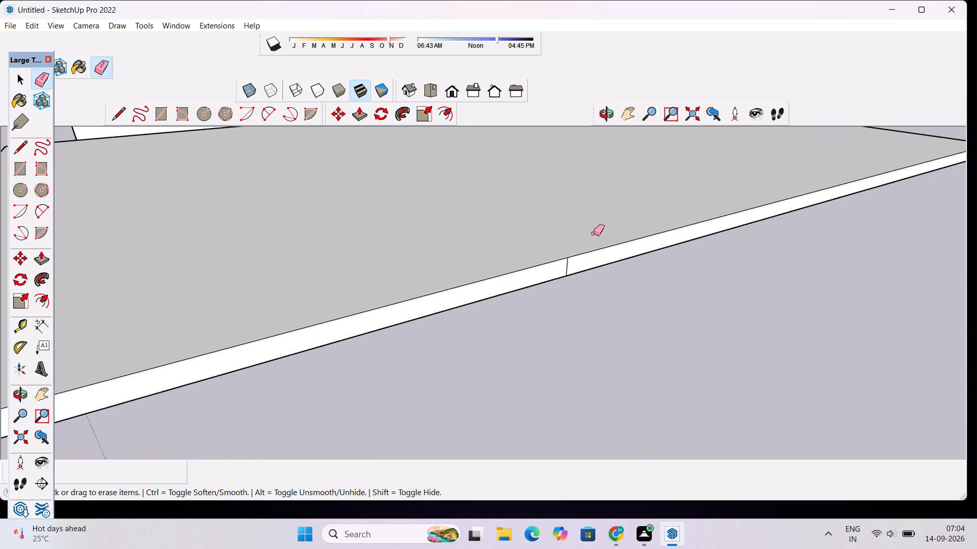
click(589, 234)
Examine the slab's edges from all around for leftover seams.
click(608, 107)
drag(693, 199, 610, 223)
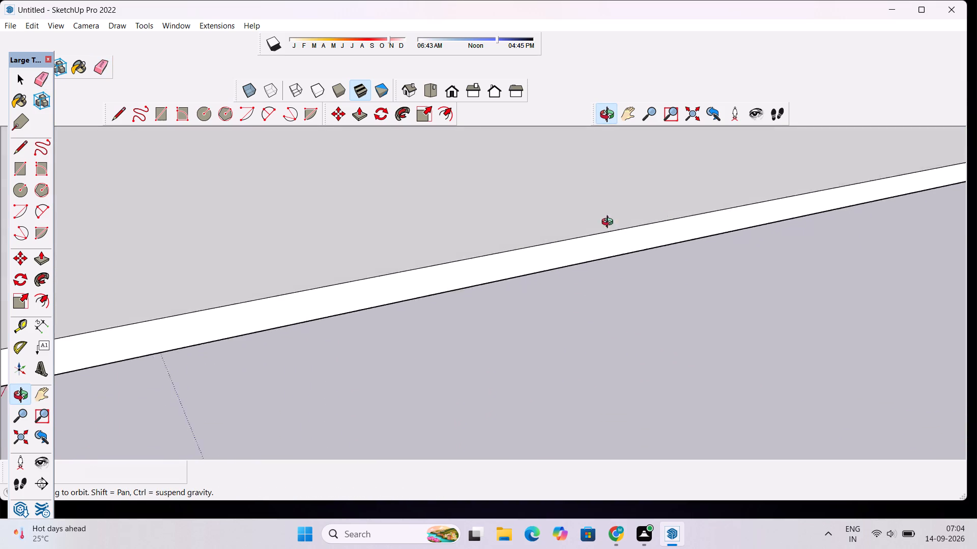
drag(610, 223, 467, 239)
scroll(464, 239, down, 15)
drag(844, 324, 633, 247)
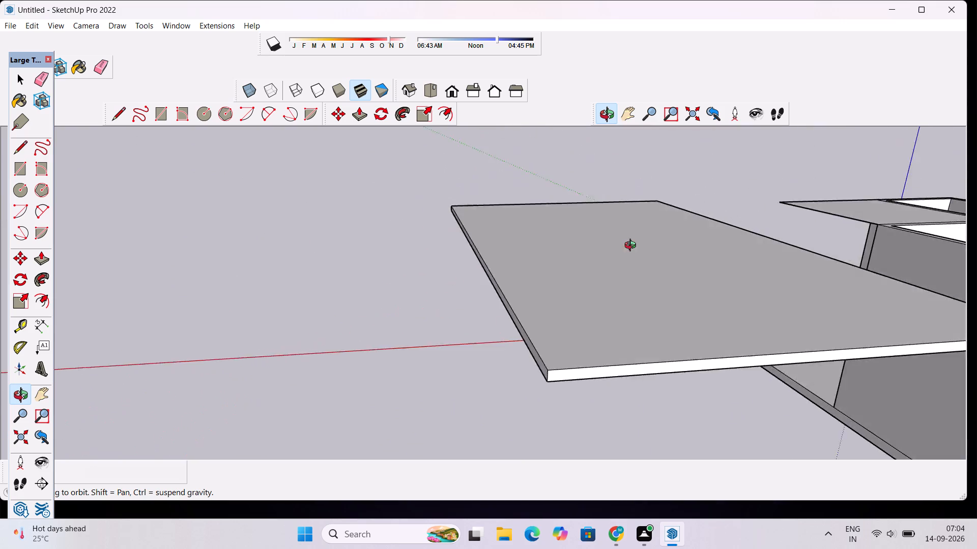
drag(633, 247, 859, 252)
drag(652, 284, 653, 284)
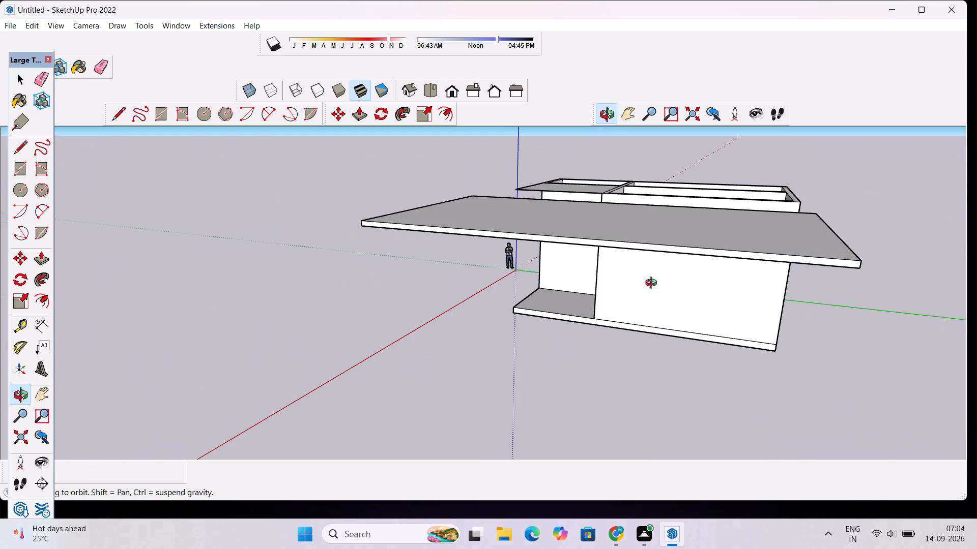
drag(653, 284, 976, 337)
scroll(653, 238, up, 3)
drag(648, 238, 764, 314)
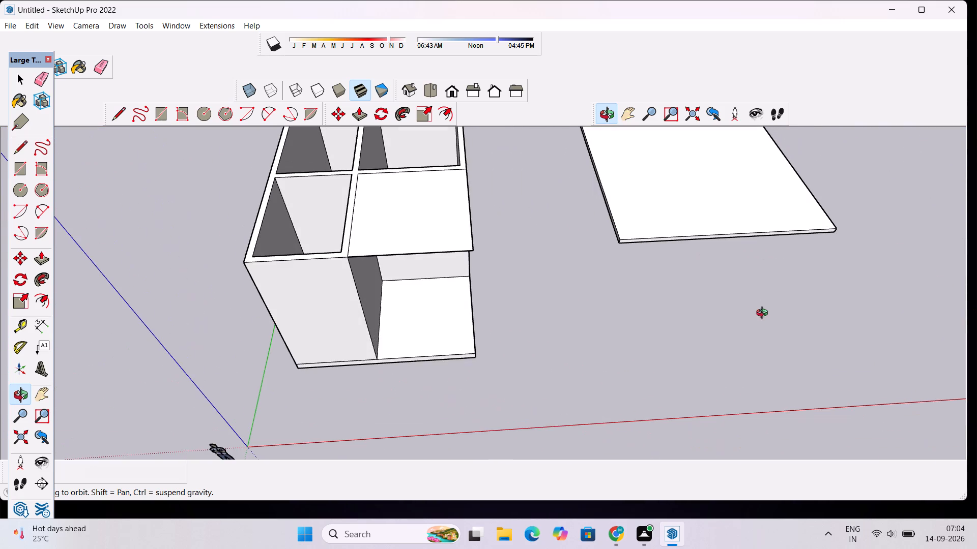
scroll(705, 202, up, 1)
scroll(705, 202, down, 3)
shift+drag(704, 196, 625, 251)
scroll(602, 264, up, 3)
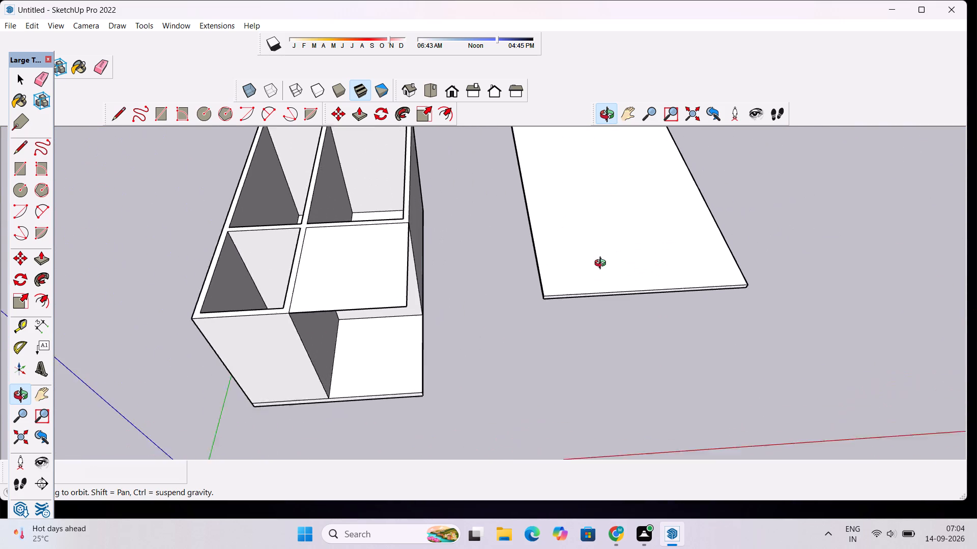
Examine the building and the separate slab from several angles and distances.
scroll(602, 264, up, 1)
shift+drag(652, 261, 625, 288)
scroll(618, 287, down, 7)
scroll(545, 326, up, 5)
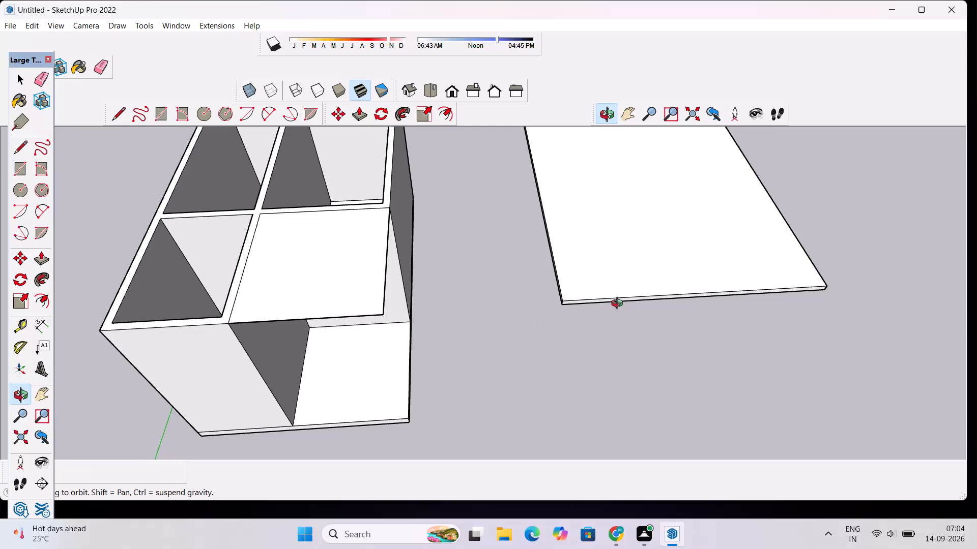
scroll(619, 304, down, 8)
drag(695, 506, 607, 429)
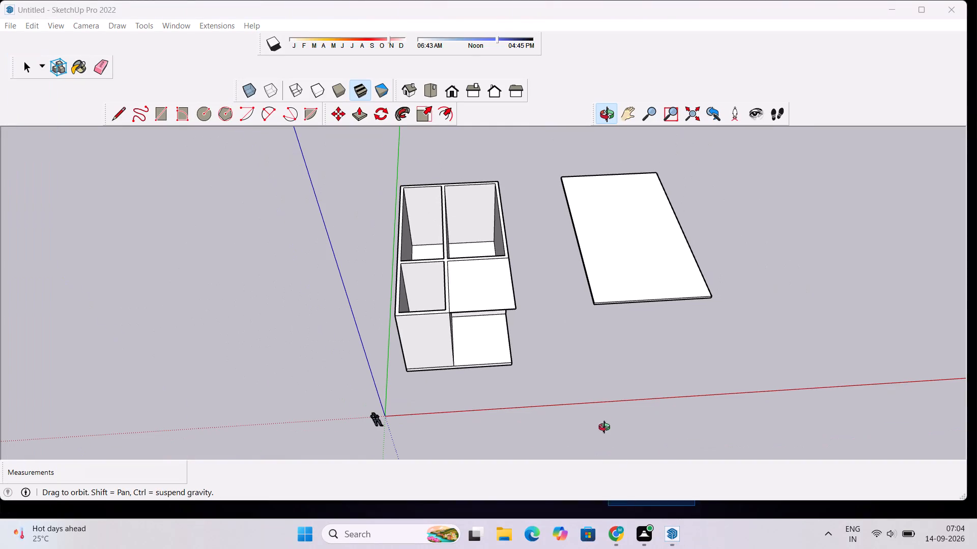
drag(607, 429, 607, 431)
drag(659, 368, 611, 395)
scroll(598, 368, up, 5)
drag(581, 380, 637, 344)
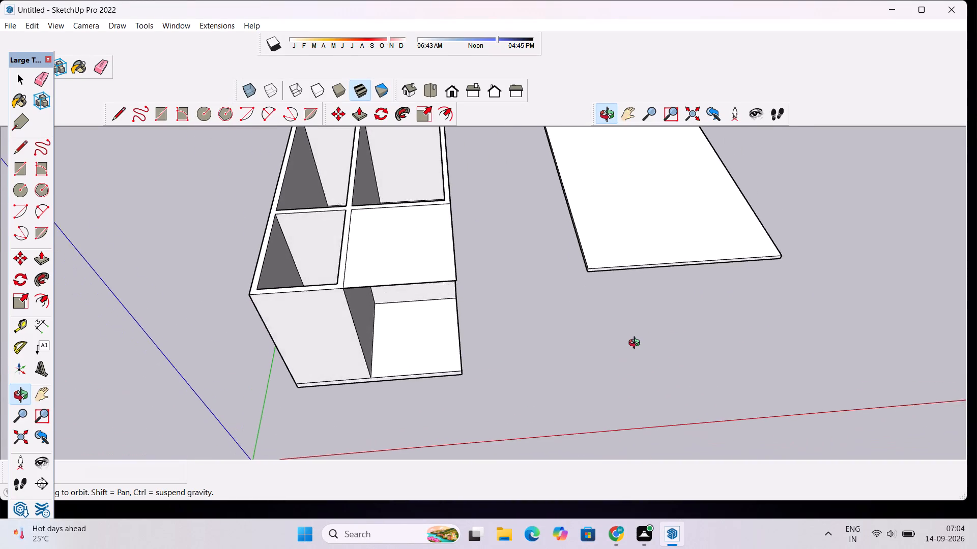
drag(637, 344, 637, 344)
scroll(641, 337, down, 4)
shift+drag(667, 319, 596, 391)
shift+scroll(592, 388, up, 4)
shift+drag(627, 383, 579, 388)
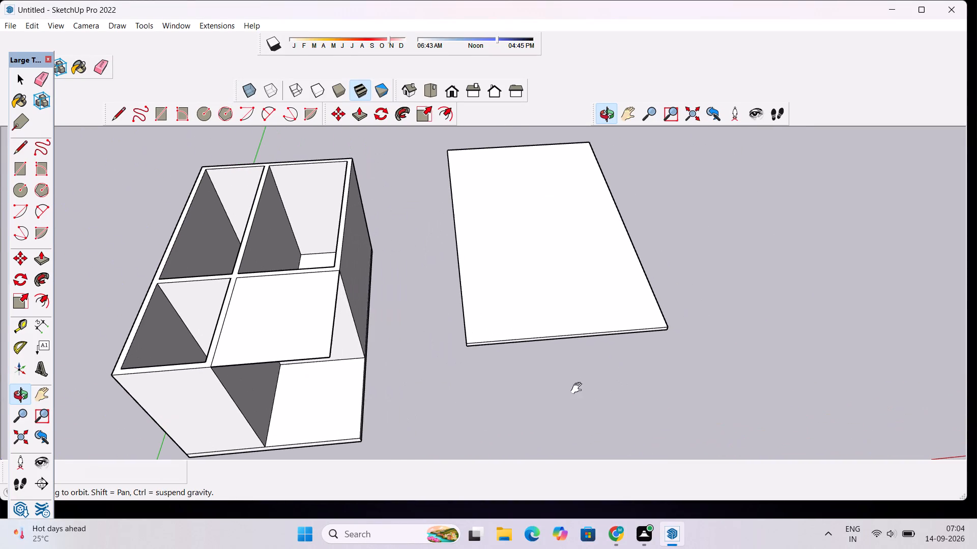
Select the entire separate slab with all its faces and edges and make it a group.
key(space)
triple_click(572, 316)
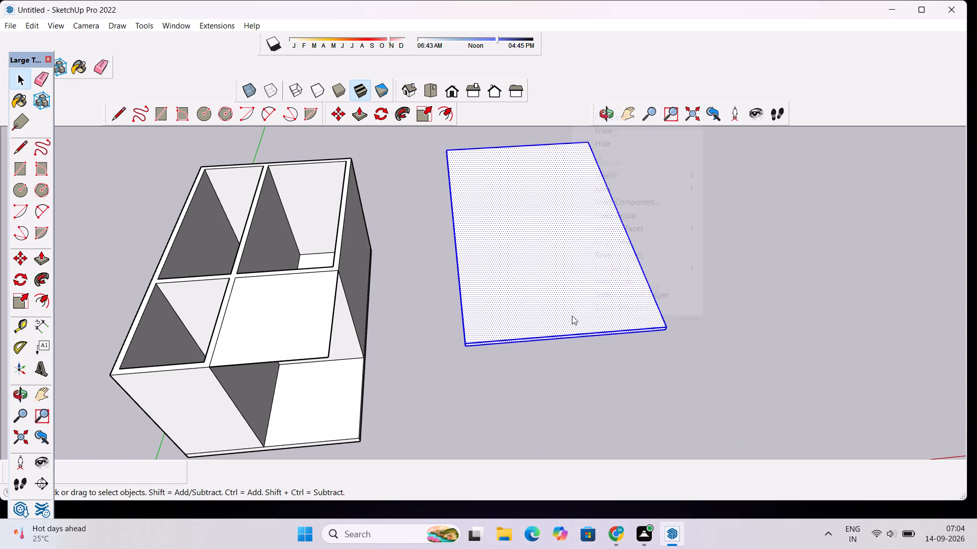
right_click(572, 316)
click(608, 212)
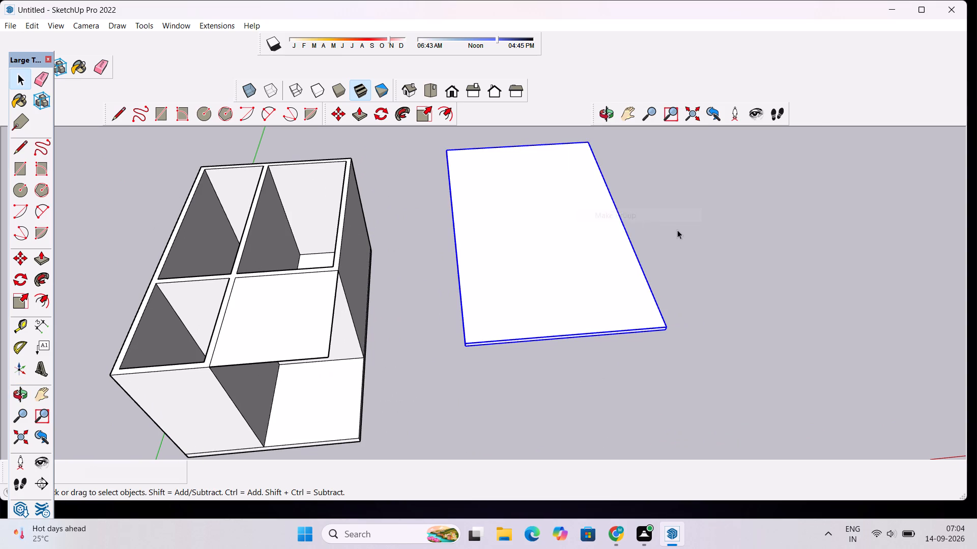
Delete the face covering the open front corner at wall-top level and erase its two leftover outer edges.
scroll(677, 231, down, 6)
scroll(547, 323, up, 1)
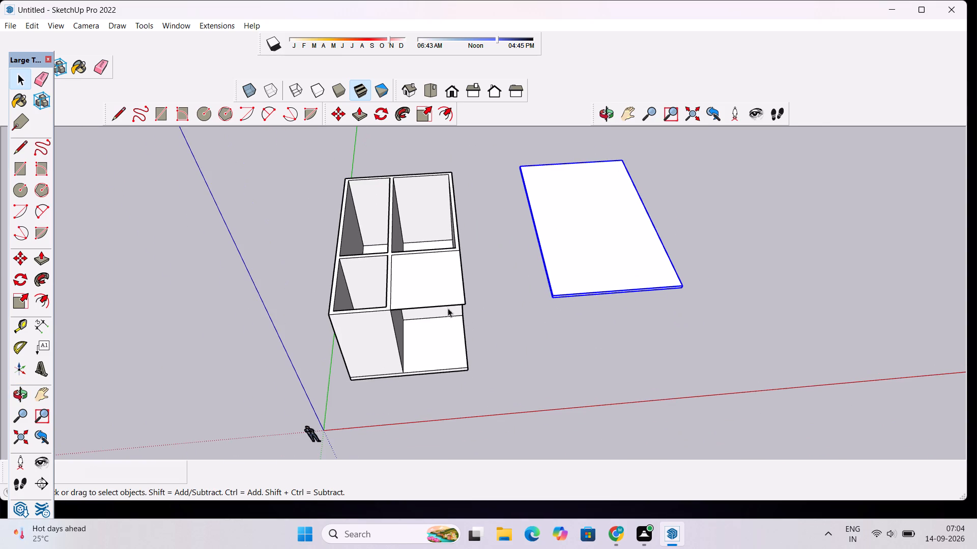
scroll(448, 307, up, 5)
click(440, 281)
key(Delete)
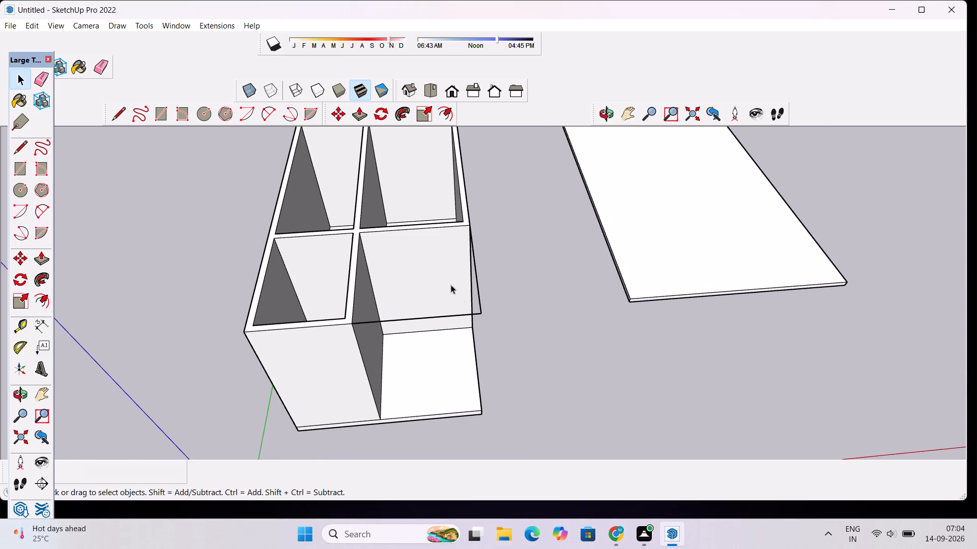
scroll(461, 317, up, 6)
key(e)
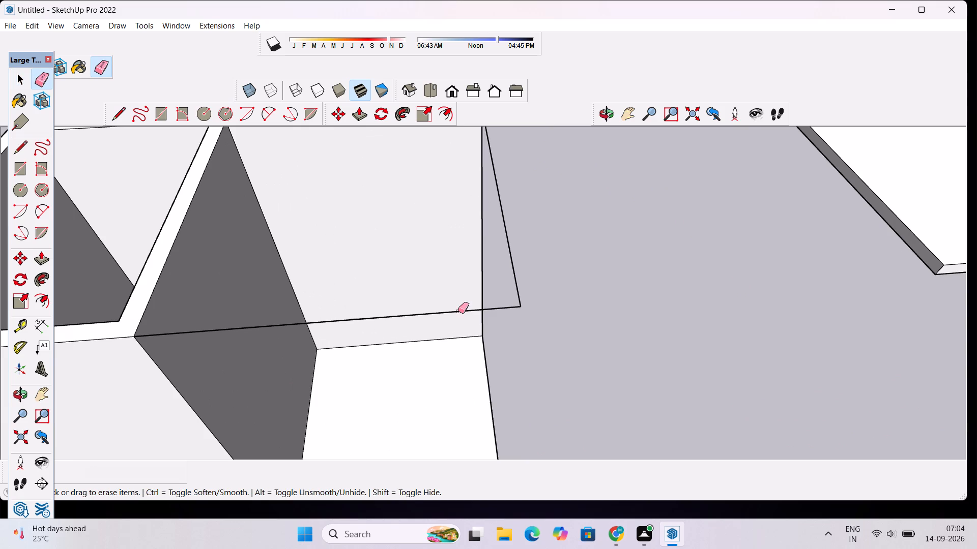
click(458, 311)
click(516, 278)
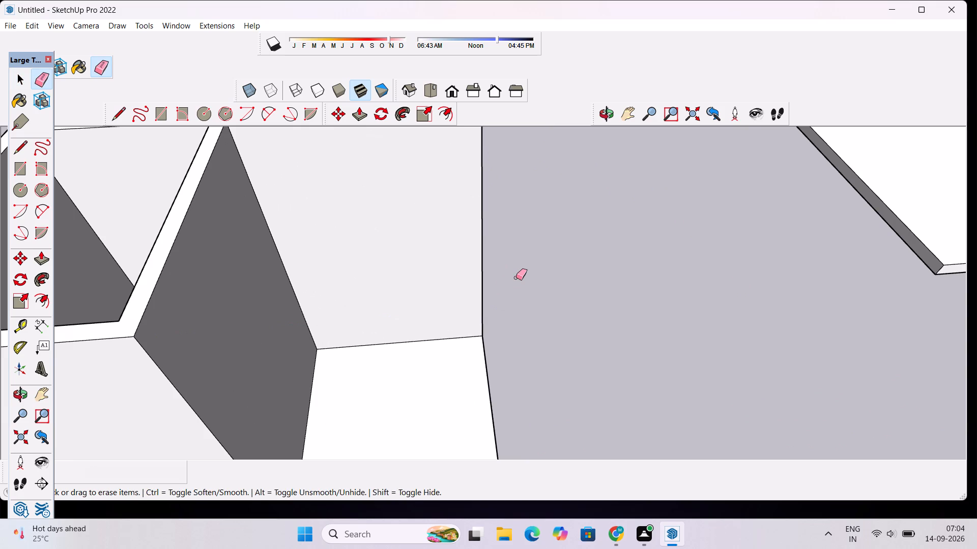
key(space)
Copy the slab group onto the walls, snapping its lower front corner to the top front outer corner nearest the green axis.
scroll(516, 278, down, 8)
key(m)
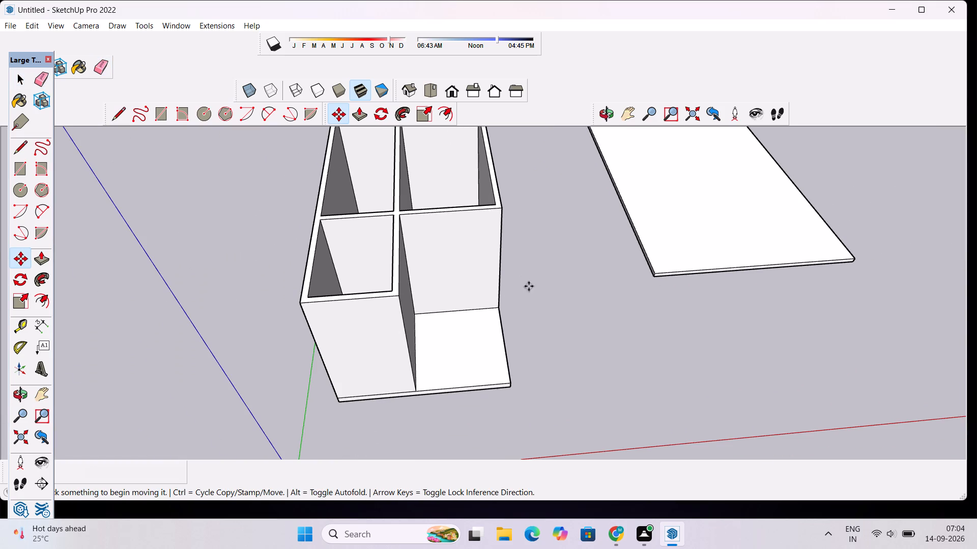
scroll(612, 280, up, 6)
click(707, 272)
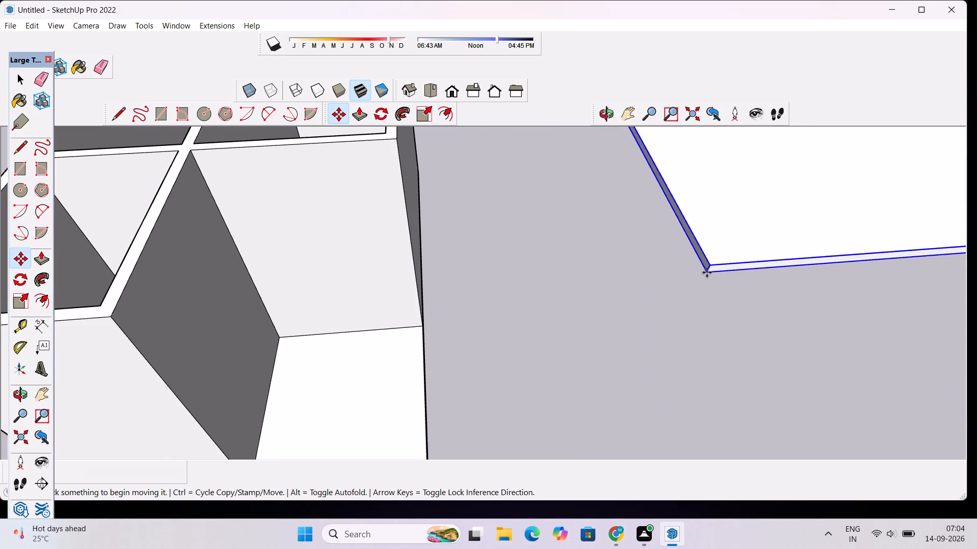
scroll(616, 278, down, 6)
scroll(508, 285, down, 8)
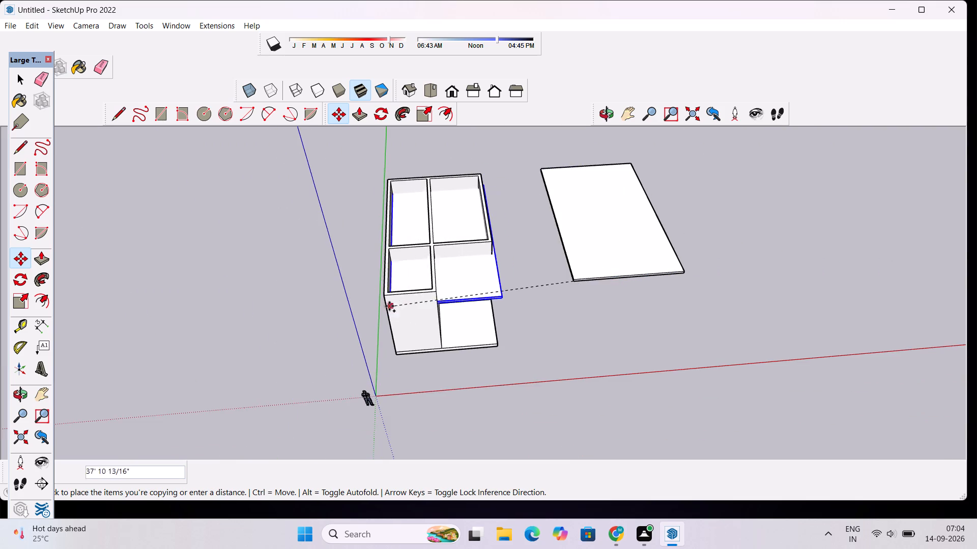
scroll(376, 306, up, 18)
scroll(482, 251, down, 9)
click(487, 224)
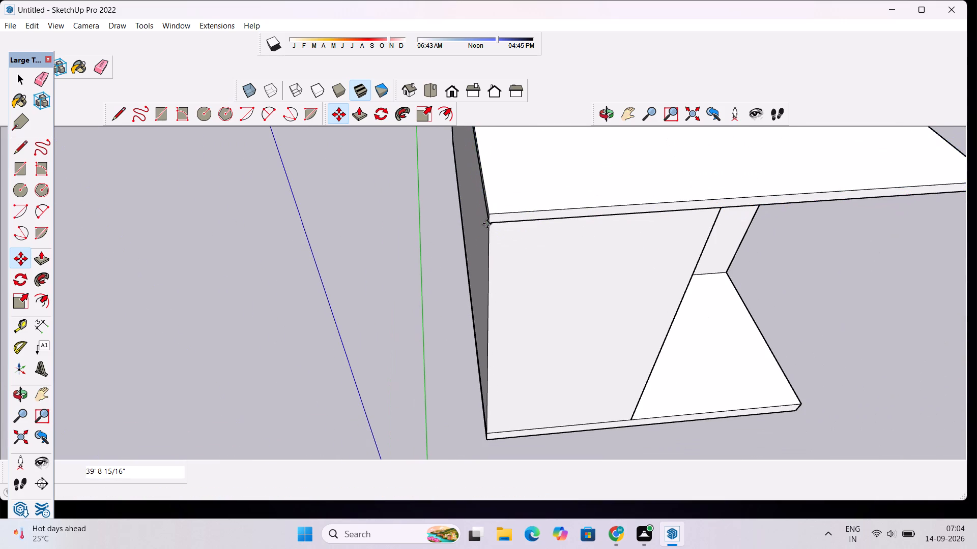
Examine from all around how the copied roof slab sits on the walls.
scroll(487, 224, down, 8)
click(611, 114)
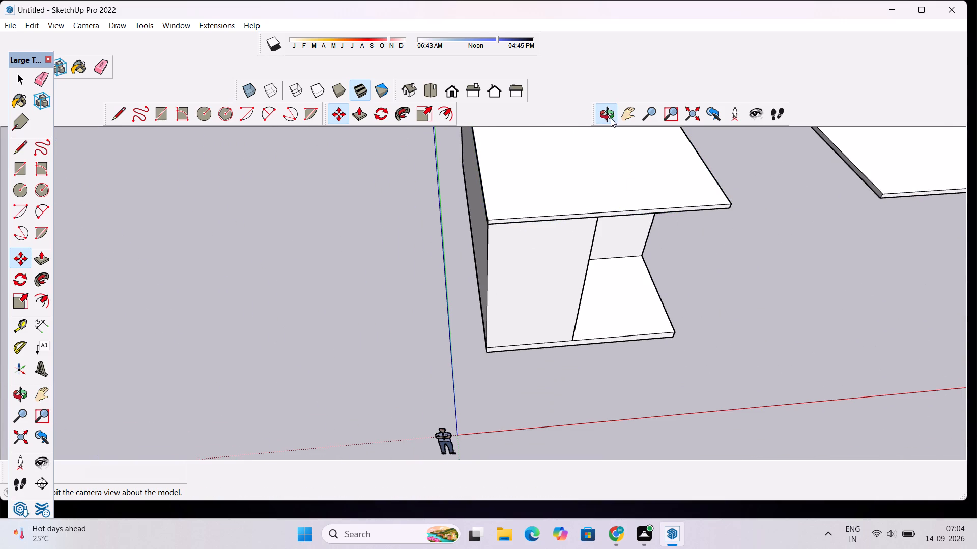
drag(669, 234, 296, 166)
drag(292, 166, 768, 142)
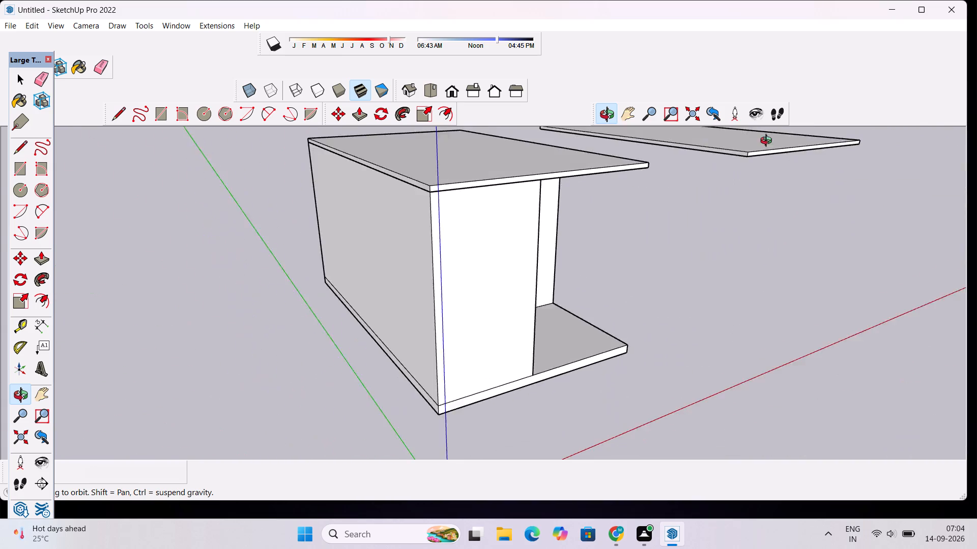
drag(768, 142, 784, 138)
drag(787, 136, 506, 229)
scroll(433, 262, down, 6)
drag(409, 264, 492, 216)
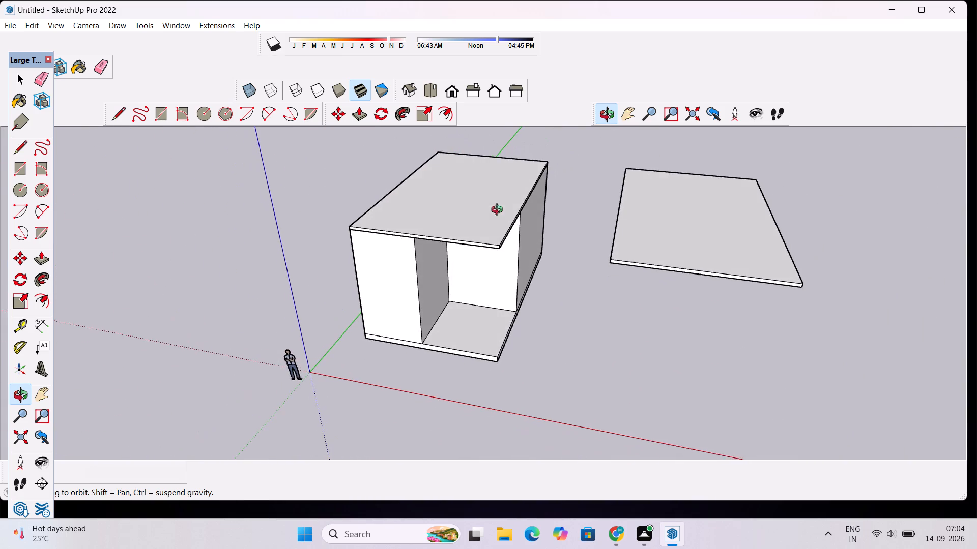
drag(473, 237, 519, 194)
scroll(519, 194, down, 6)
shift+drag(536, 190, 375, 289)
shift+scroll(370, 289, up, 4)
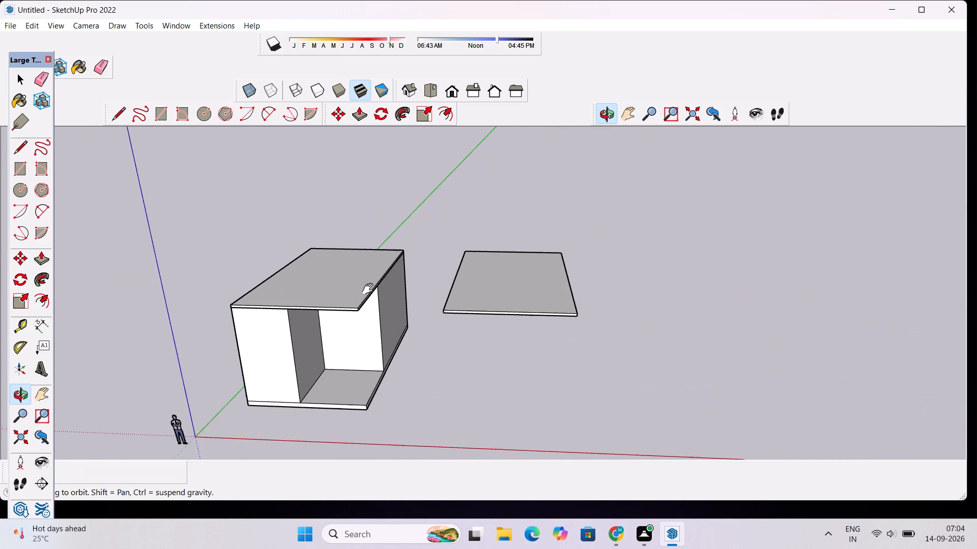
shift+drag(338, 311, 355, 336)
Move the original slab group beside the building farther away from it, roughly along the red axis.
key(space)
click(488, 304)
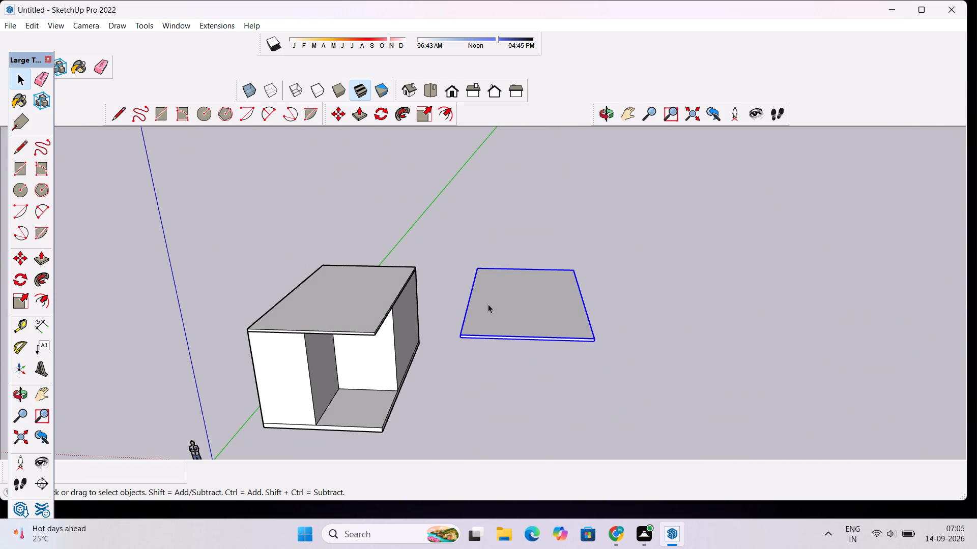
key(m)
scroll(600, 345, up, 12)
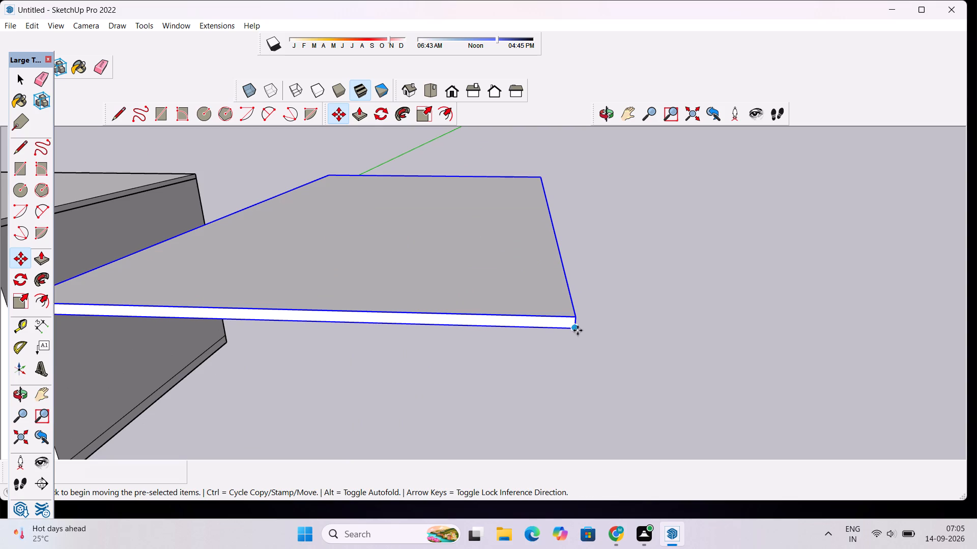
click(577, 330)
scroll(796, 327, down, 19)
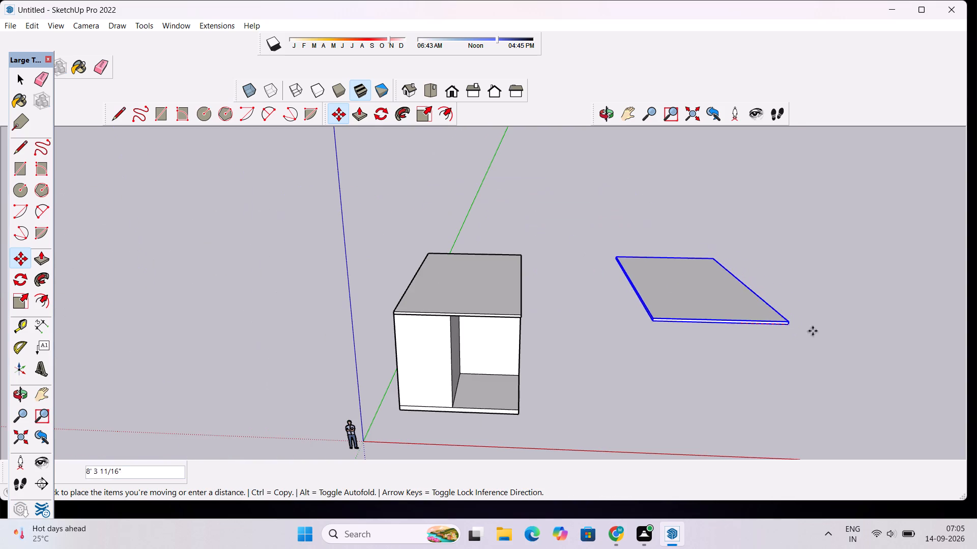
click(909, 323)
key(space)
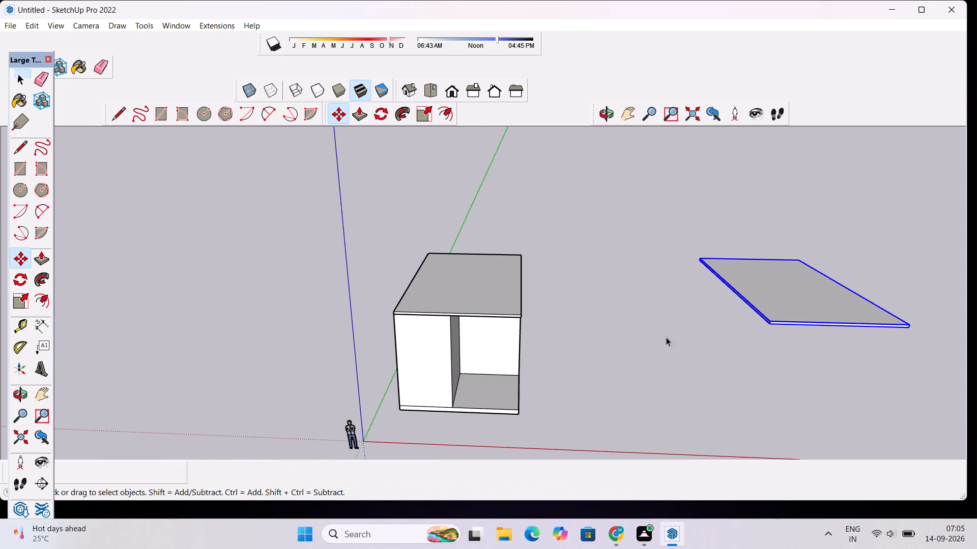
Examine the roofed building's open front corner from ground level and from above.
click(608, 112)
drag(554, 407, 564, 293)
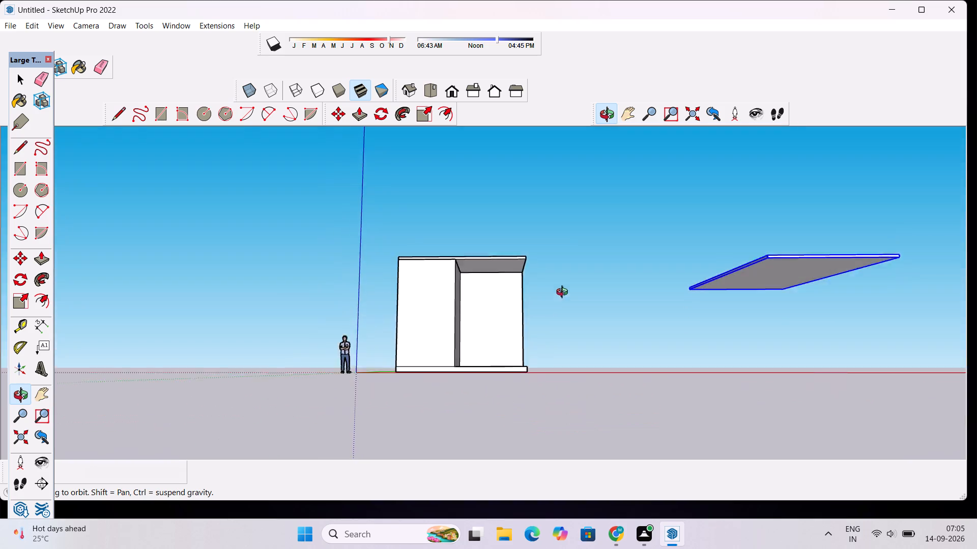
drag(564, 293, 568, 270)
drag(570, 283, 570, 426)
scroll(529, 356, up, 3)
key(space)
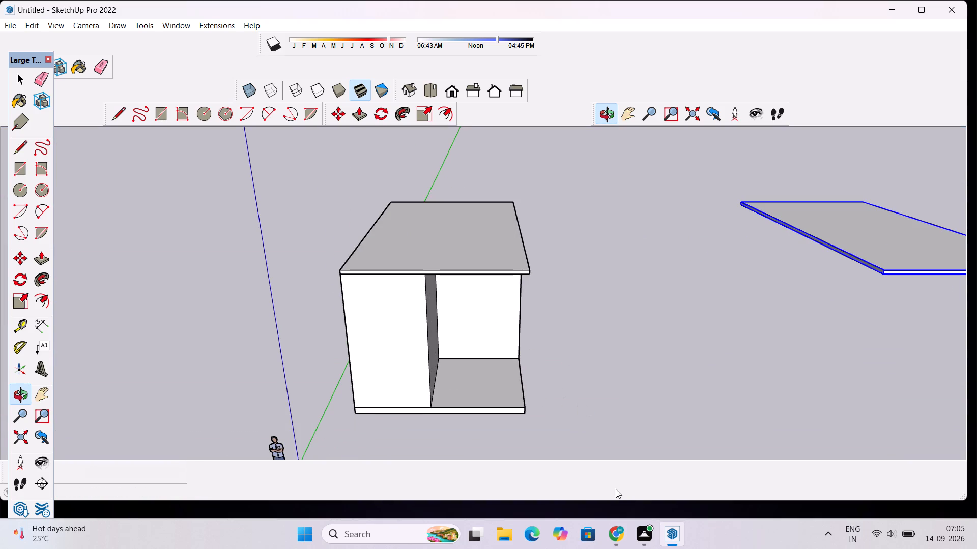
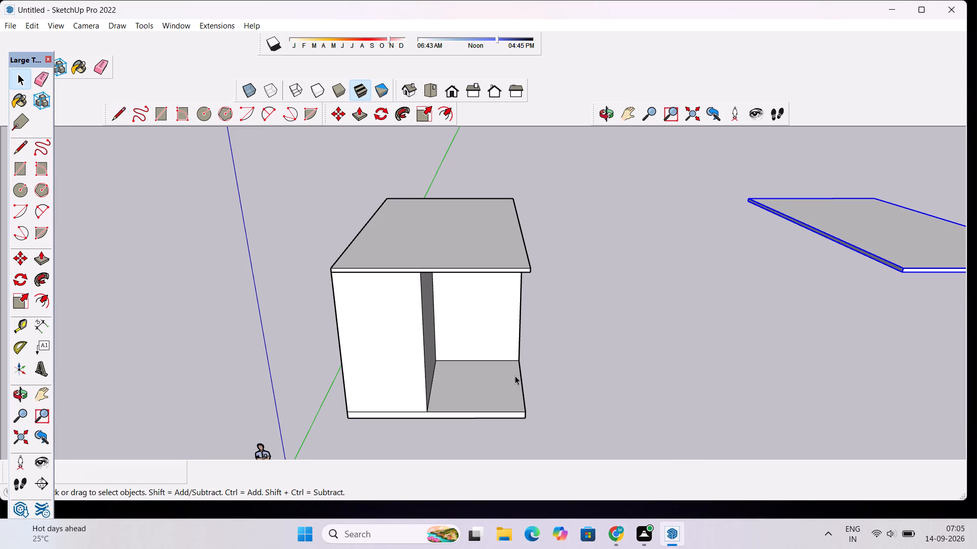
Deselect the spare slab group and examine the building's open front bay, its floor and the roof overhang from above and near ground level.
scroll(515, 376, down, 6)
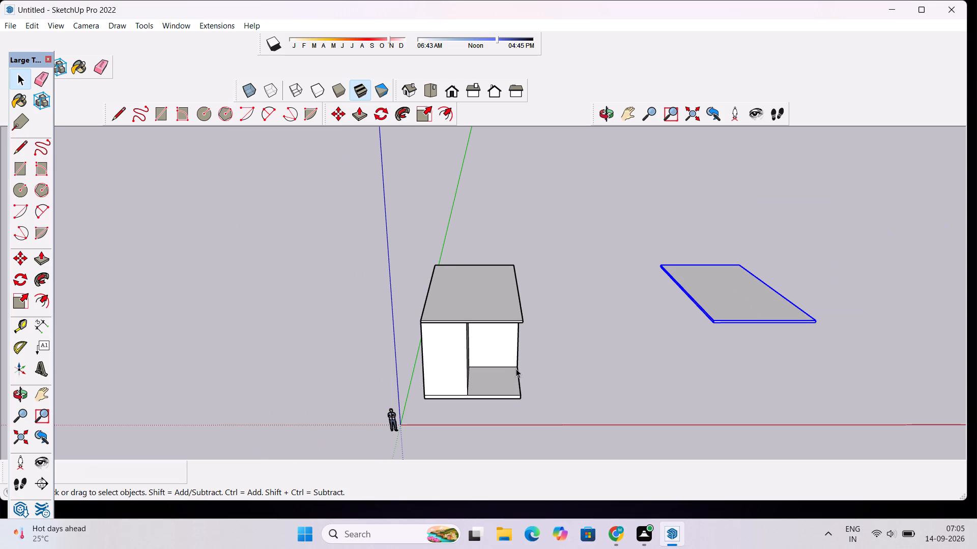
drag(635, 401, 642, 426)
click(635, 387)
scroll(576, 348, up, 7)
scroll(576, 348, down, 2)
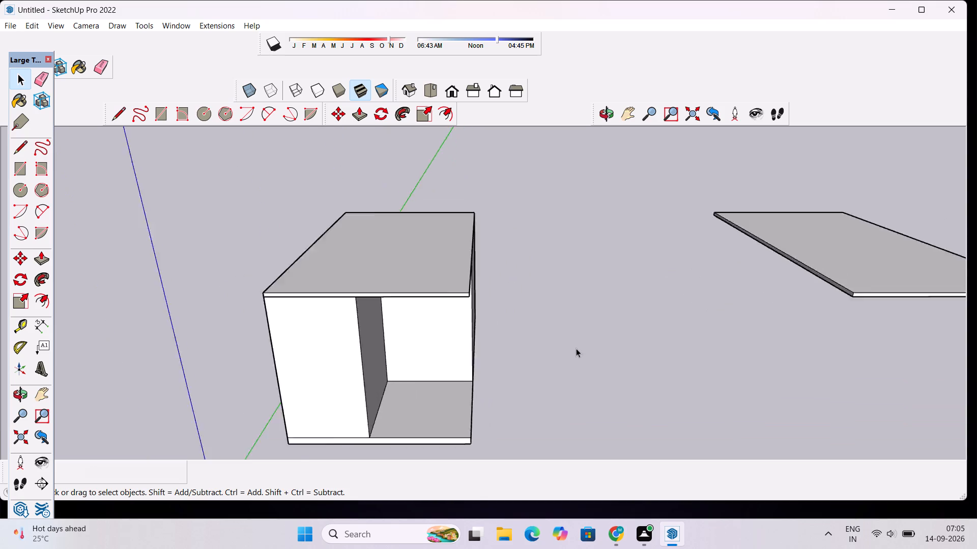
scroll(576, 348, down, 3)
click(606, 109)
drag(539, 239, 539, 204)
drag(516, 319, 516, 290)
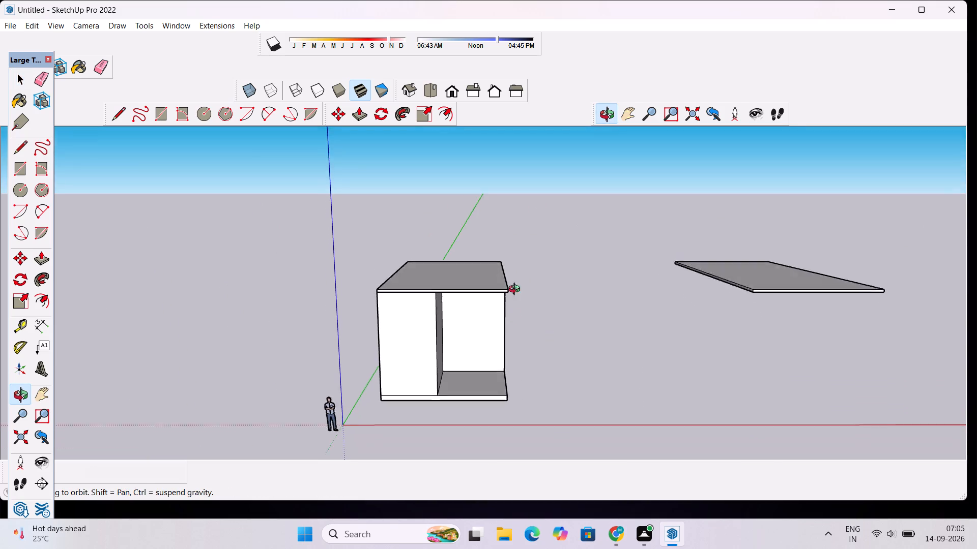
drag(516, 290, 516, 264)
scroll(450, 353, up, 5)
drag(450, 351, 461, 385)
scroll(461, 385, up, 4)
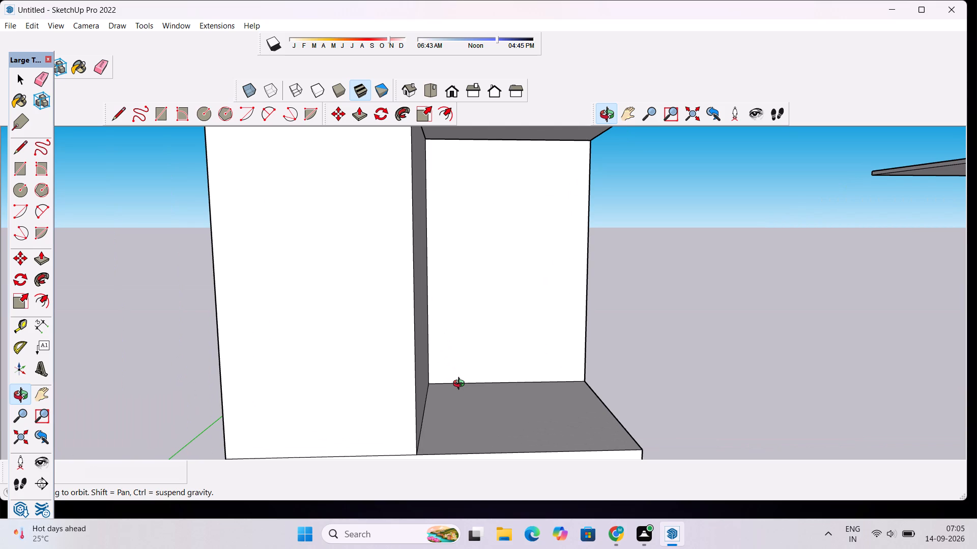
scroll(461, 385, up, 2)
scroll(468, 370, down, 5)
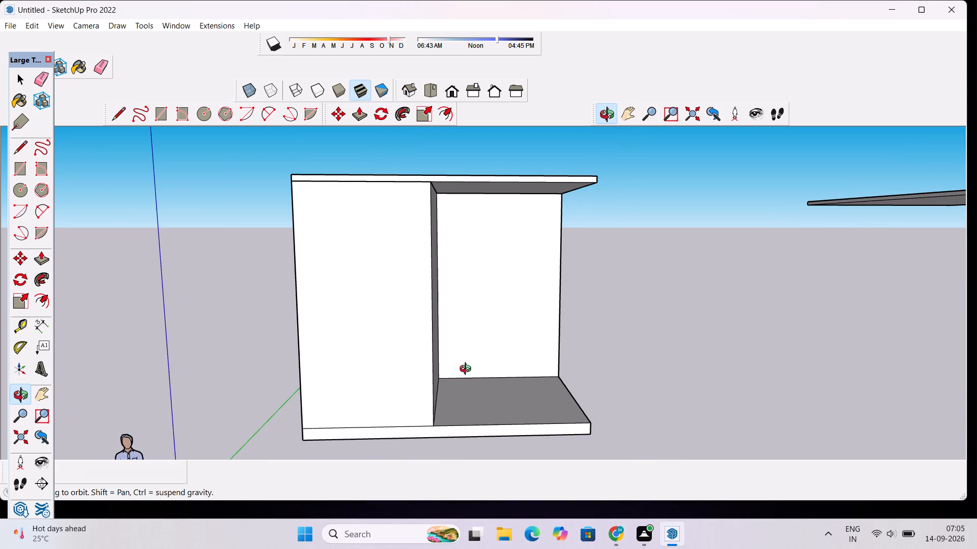
scroll(468, 370, down, 1)
shift+drag(470, 367, 442, 393)
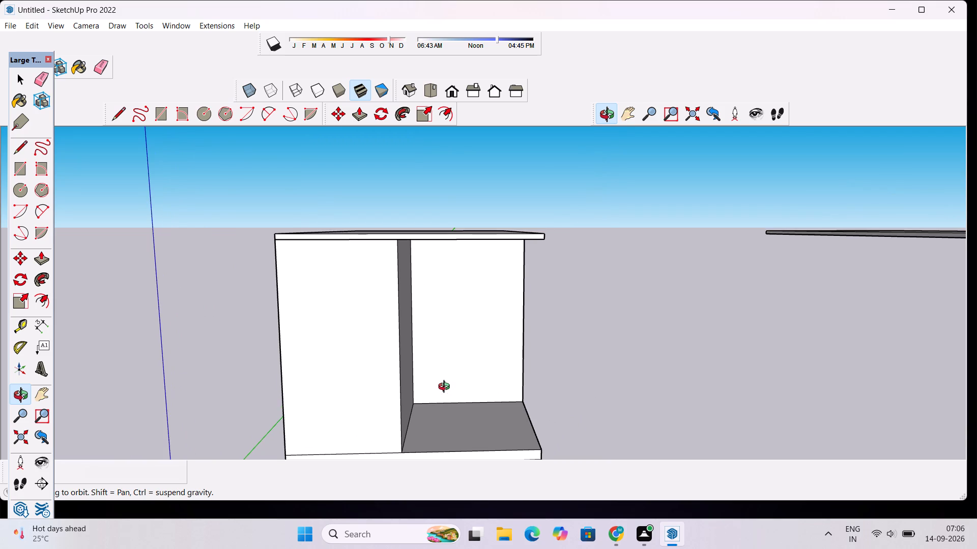
scroll(448, 383, down, 6)
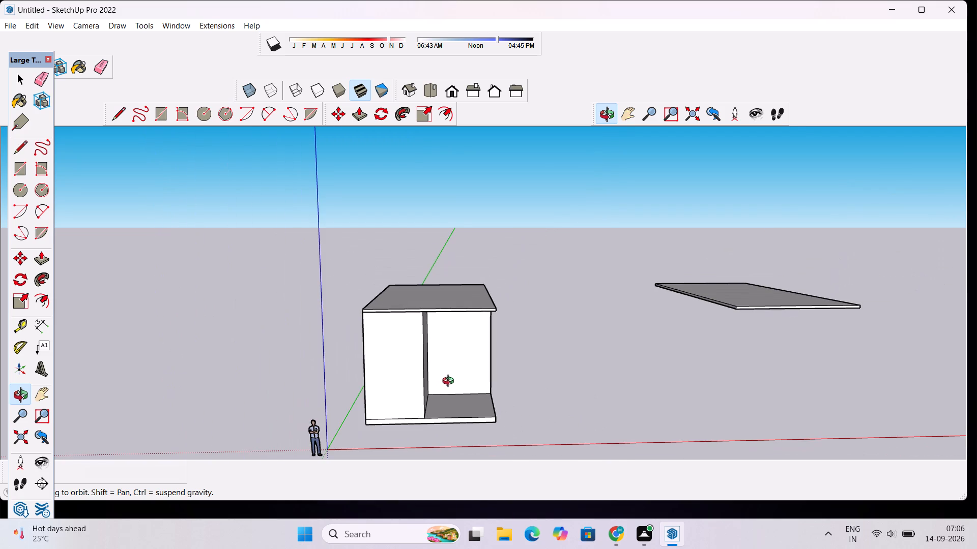
scroll(481, 365, down, 5)
scroll(481, 365, up, 2)
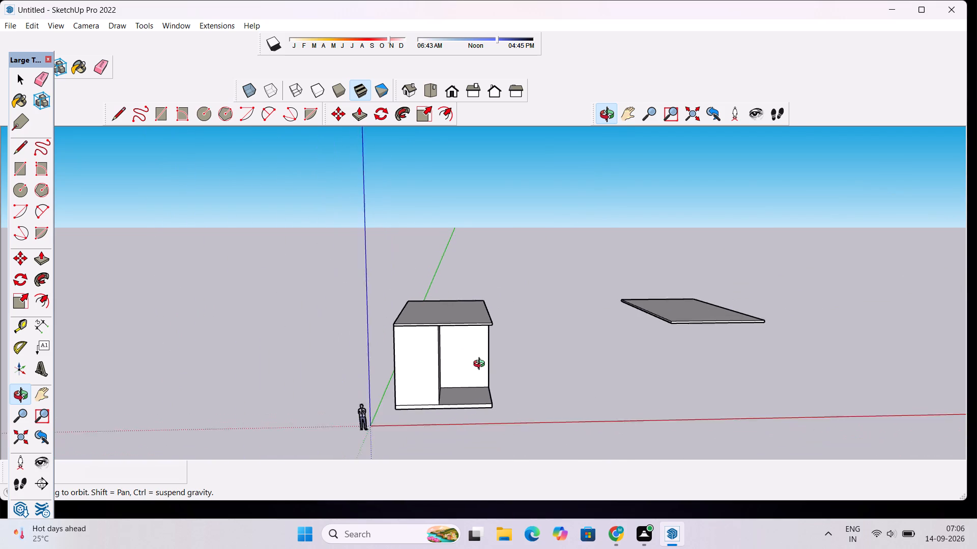
scroll(481, 365, up, 1)
scroll(481, 358, down, 2)
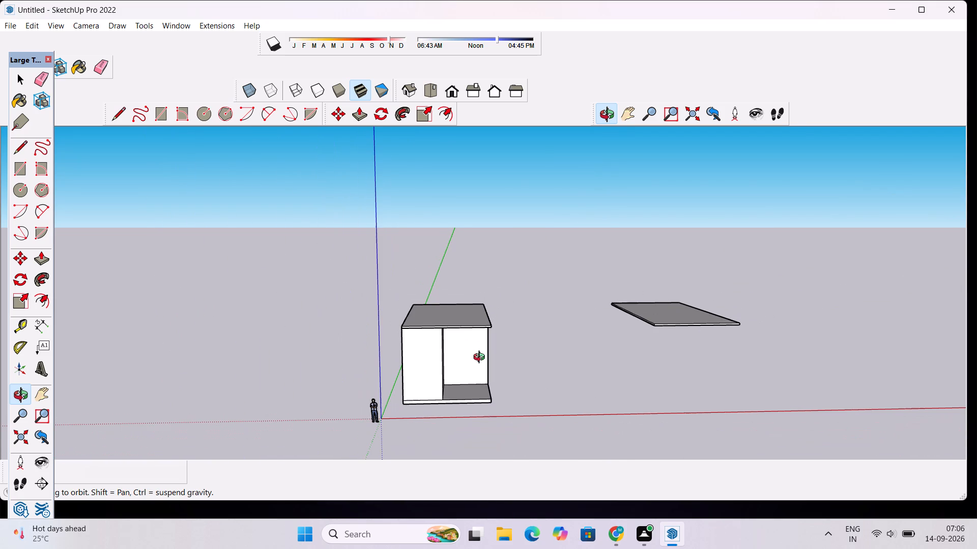
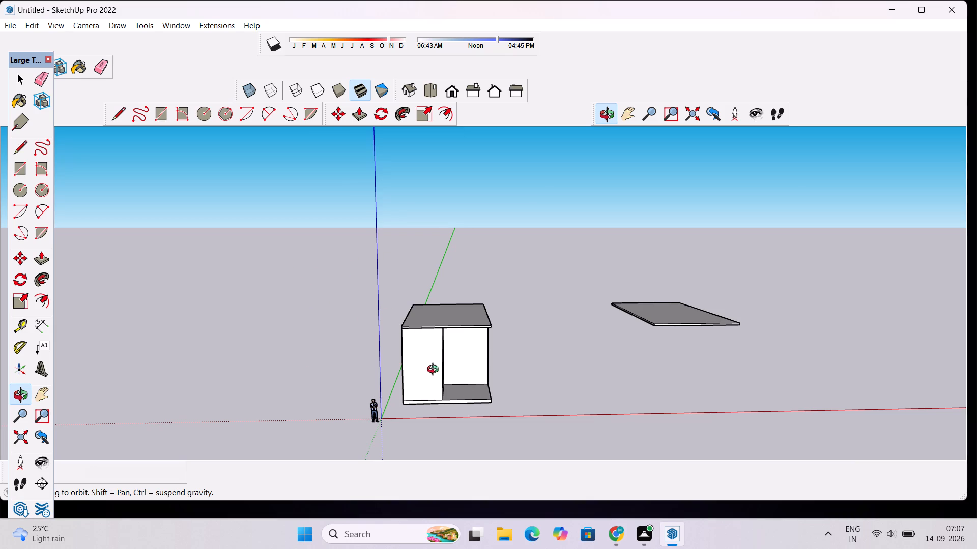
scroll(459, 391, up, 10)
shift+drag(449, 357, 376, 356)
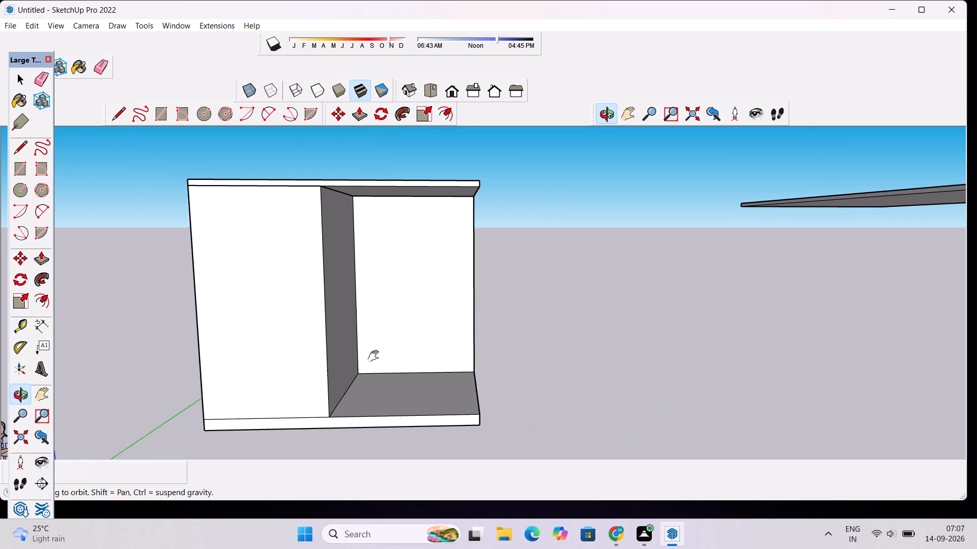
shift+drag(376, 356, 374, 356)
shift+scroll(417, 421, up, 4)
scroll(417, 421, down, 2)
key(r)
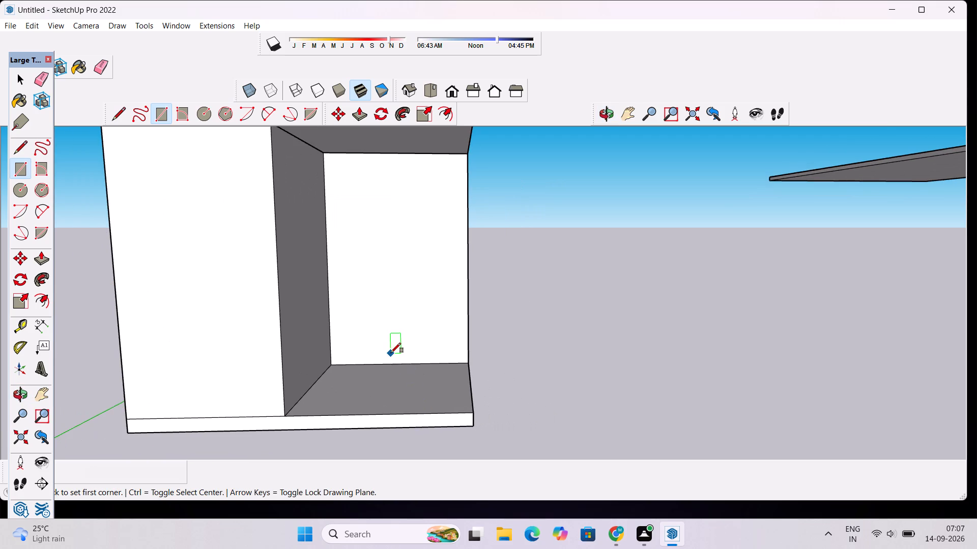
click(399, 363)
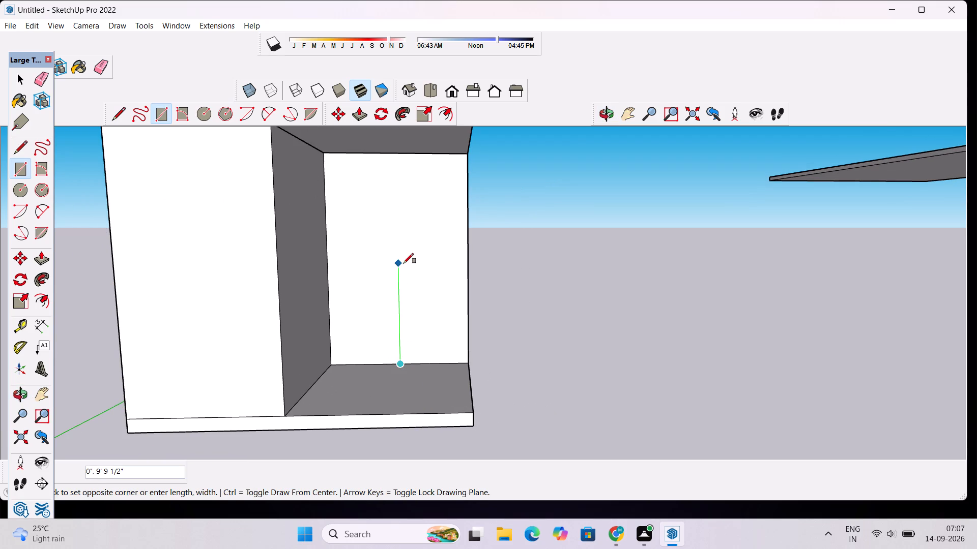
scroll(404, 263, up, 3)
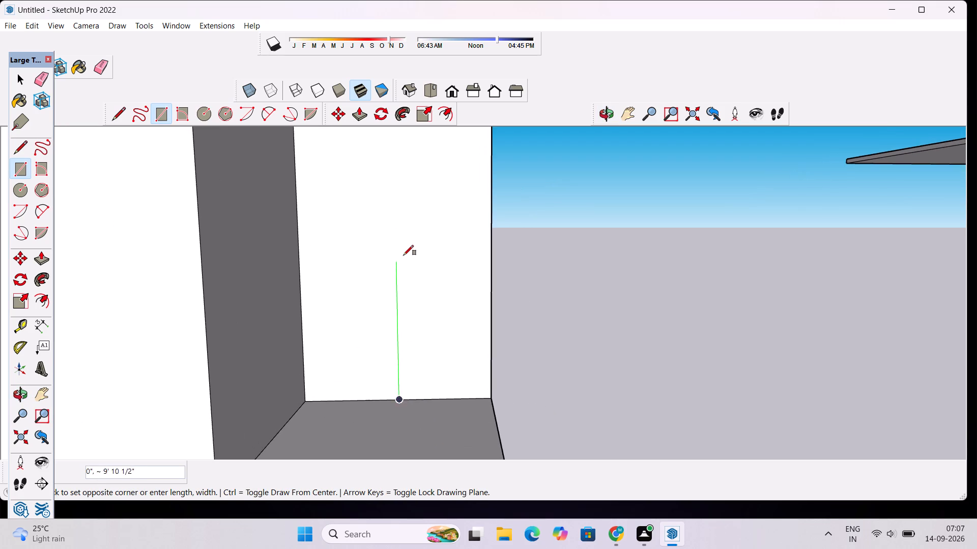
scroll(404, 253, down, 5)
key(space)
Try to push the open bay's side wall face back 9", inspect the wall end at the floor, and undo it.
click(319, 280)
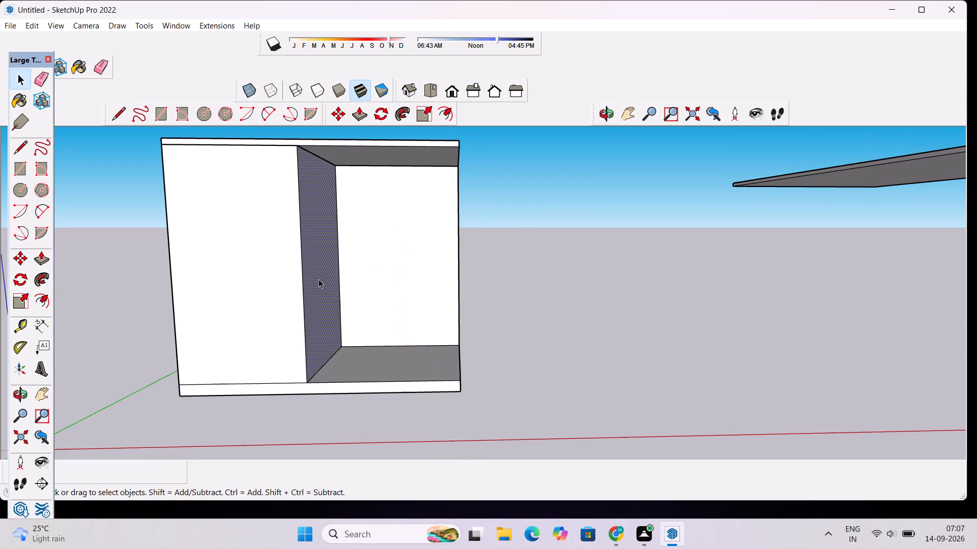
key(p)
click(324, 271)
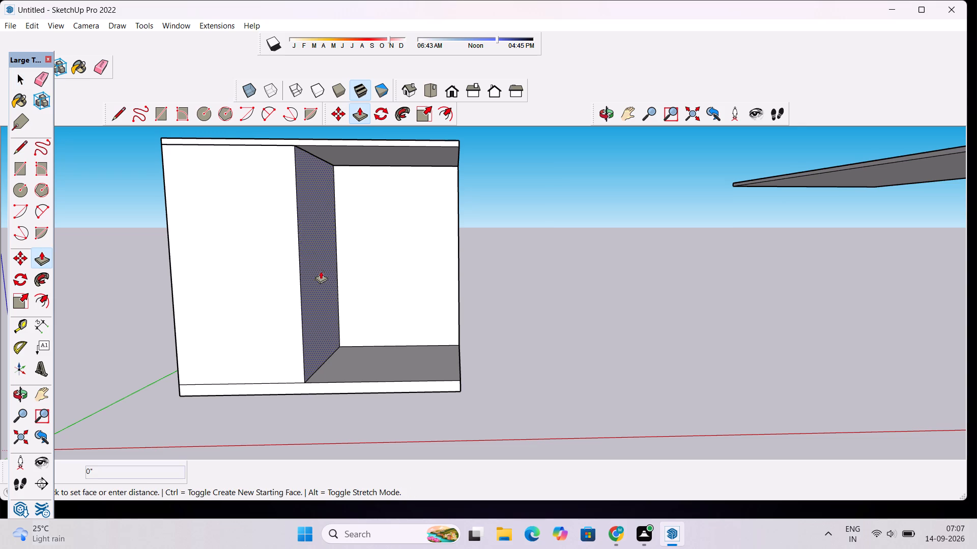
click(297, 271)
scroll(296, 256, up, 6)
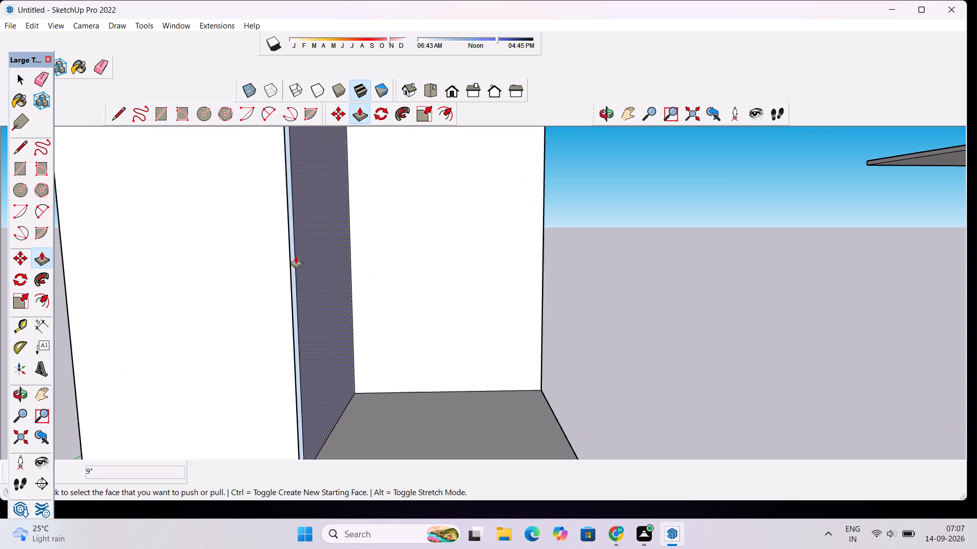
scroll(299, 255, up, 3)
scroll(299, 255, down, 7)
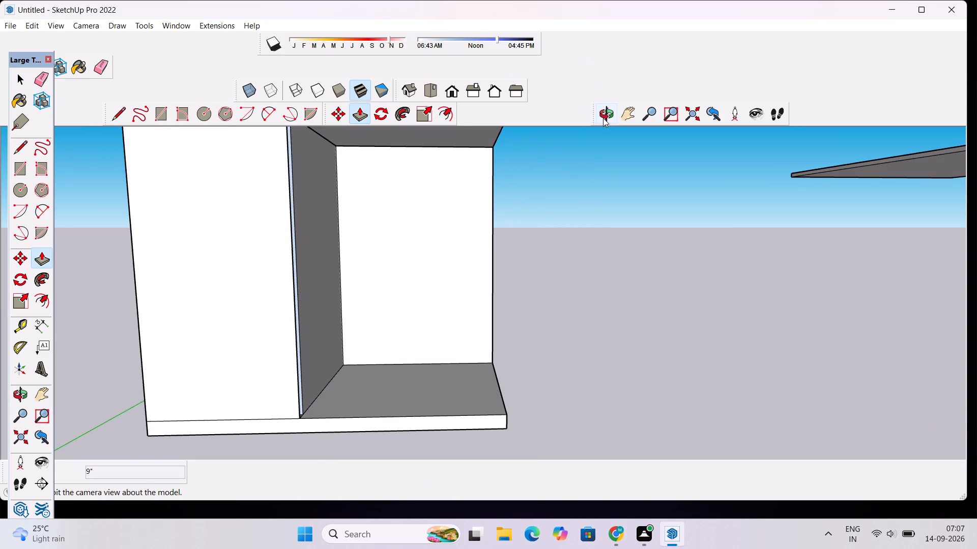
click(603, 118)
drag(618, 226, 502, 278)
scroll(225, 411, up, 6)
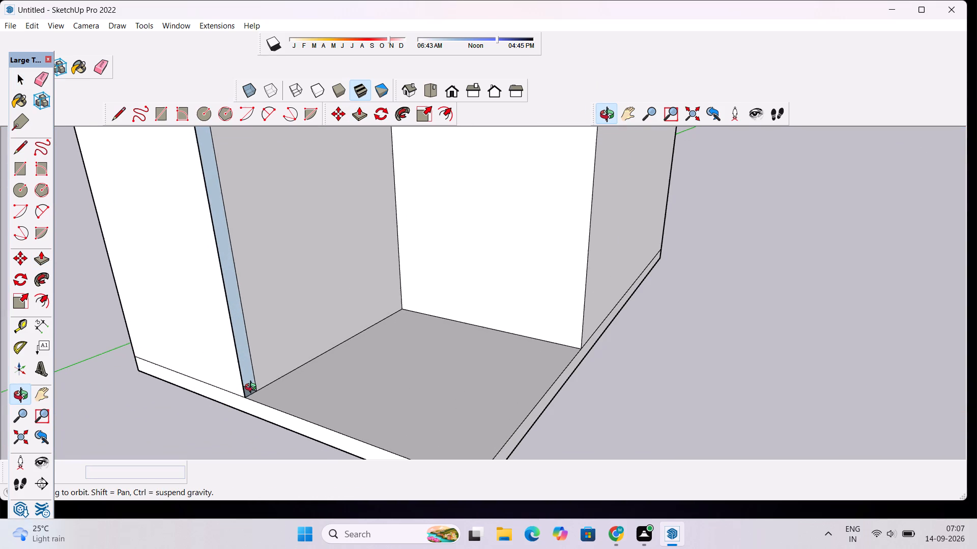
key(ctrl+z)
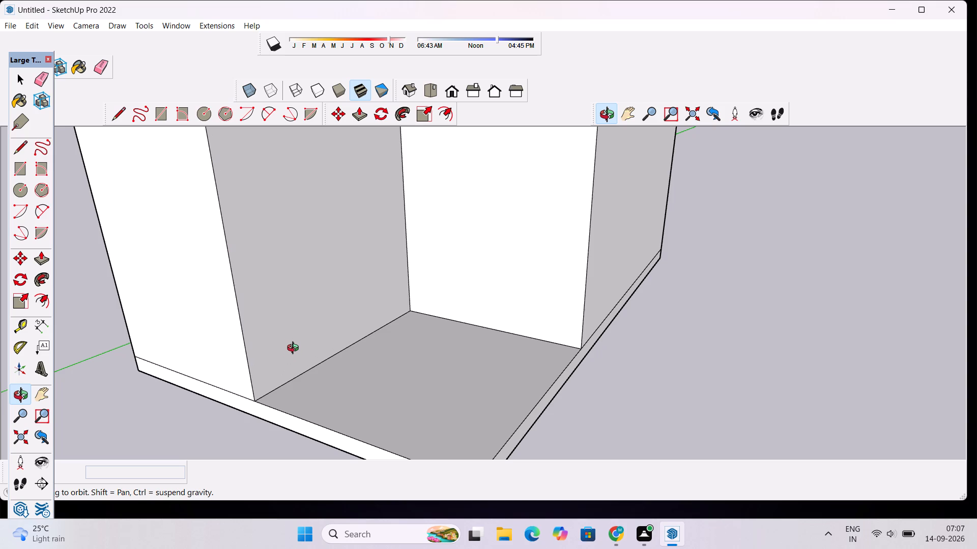
Push the open bay's side wall face back 9", and push it back a further 1'.
key(p)
click(295, 331)
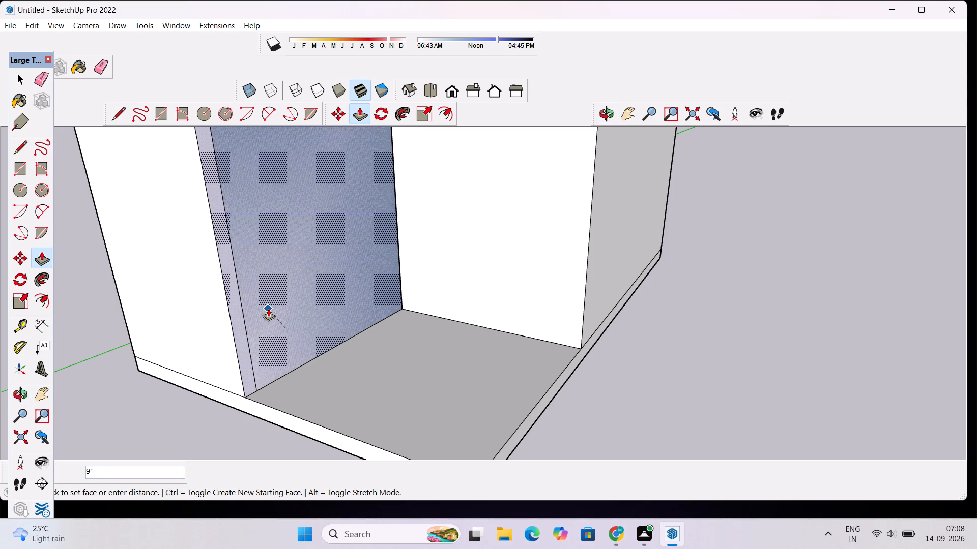
click(268, 309)
click(276, 347)
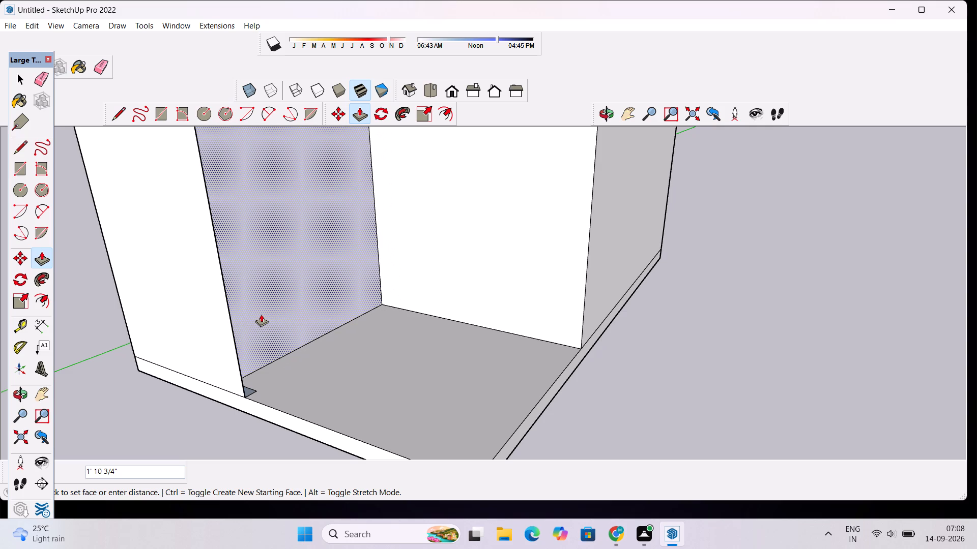
text(1')
key(Return)
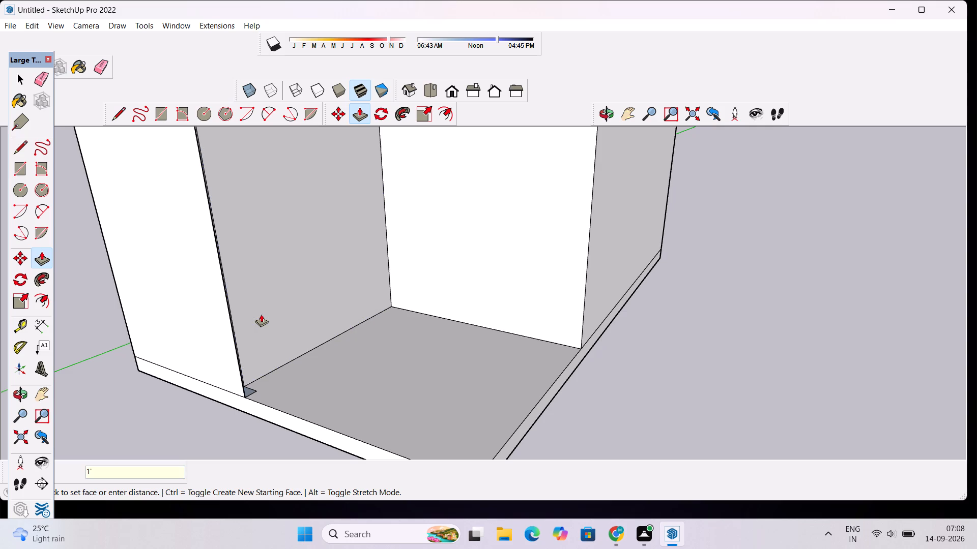
Examine the open bay's recessed side wall and its front corner at the floor and under the roof slab.
click(597, 110)
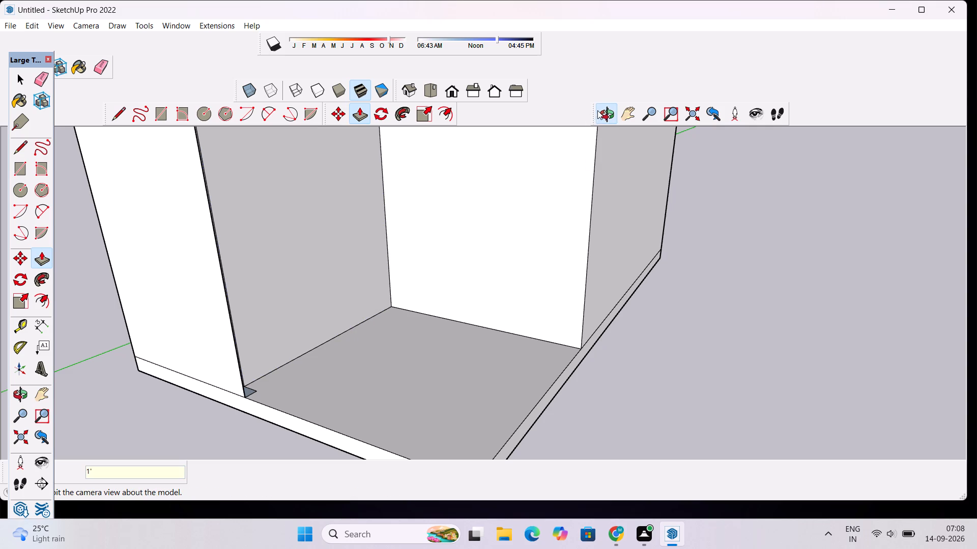
drag(585, 272, 487, 260)
scroll(313, 334, down, 5)
drag(313, 351, 298, 253)
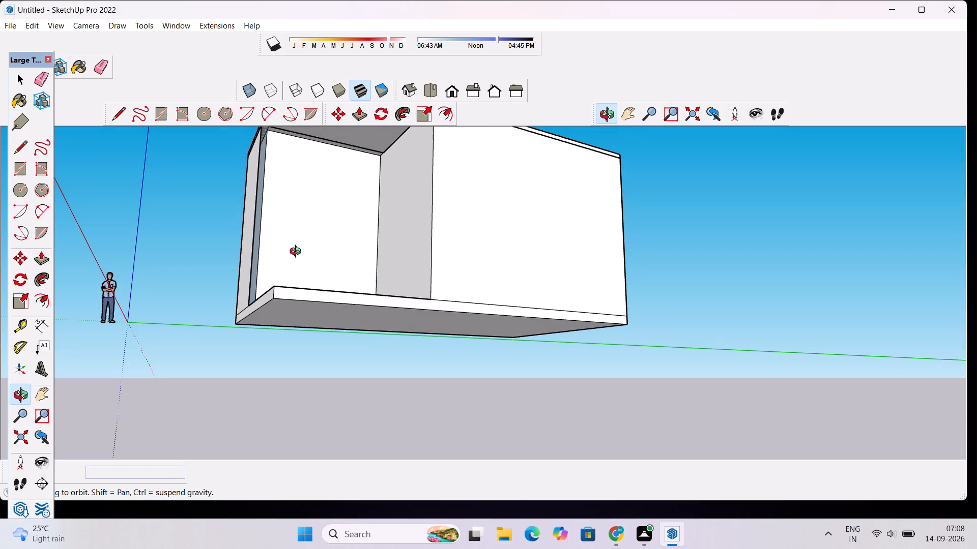
drag(298, 253, 298, 252)
shift+drag(273, 166, 301, 279)
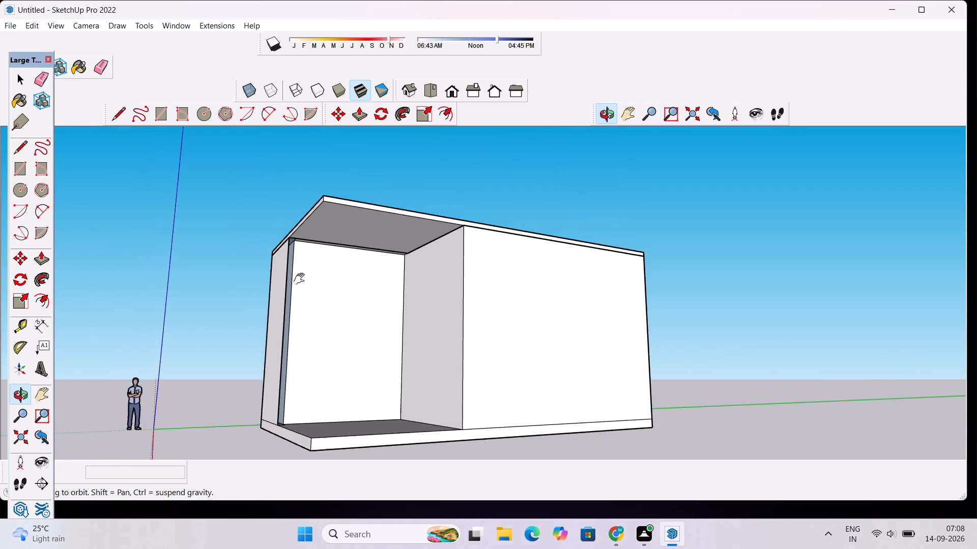
shift+drag(301, 279, 301, 280)
shift+scroll(297, 263, up, 16)
drag(391, 245, 321, 259)
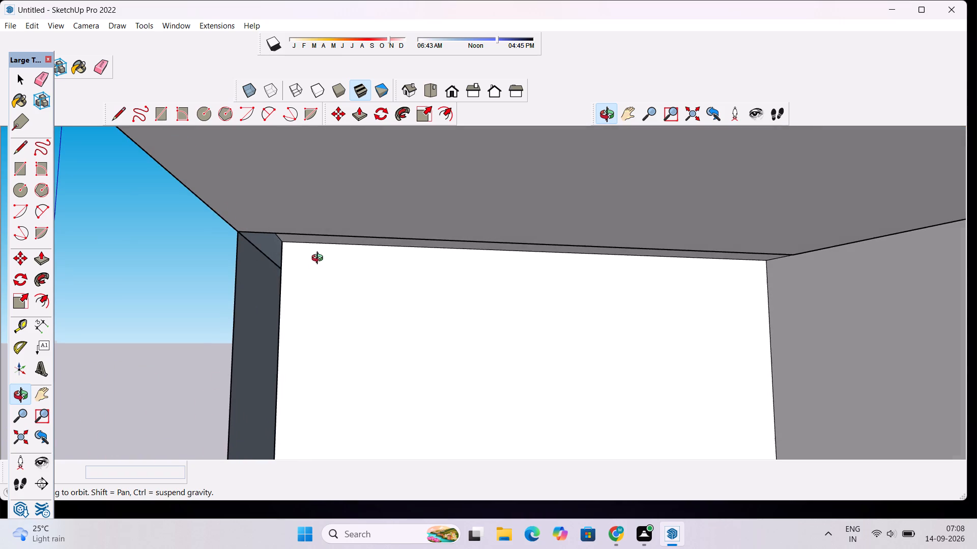
scroll(251, 268, up, 5)
scroll(250, 259, down, 6)
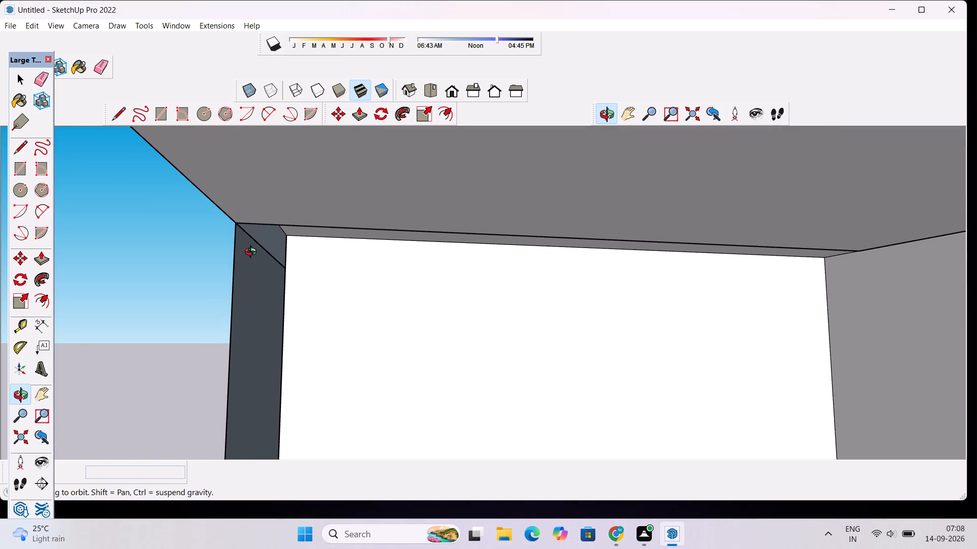
scroll(279, 241, down, 9)
drag(262, 247, 311, 264)
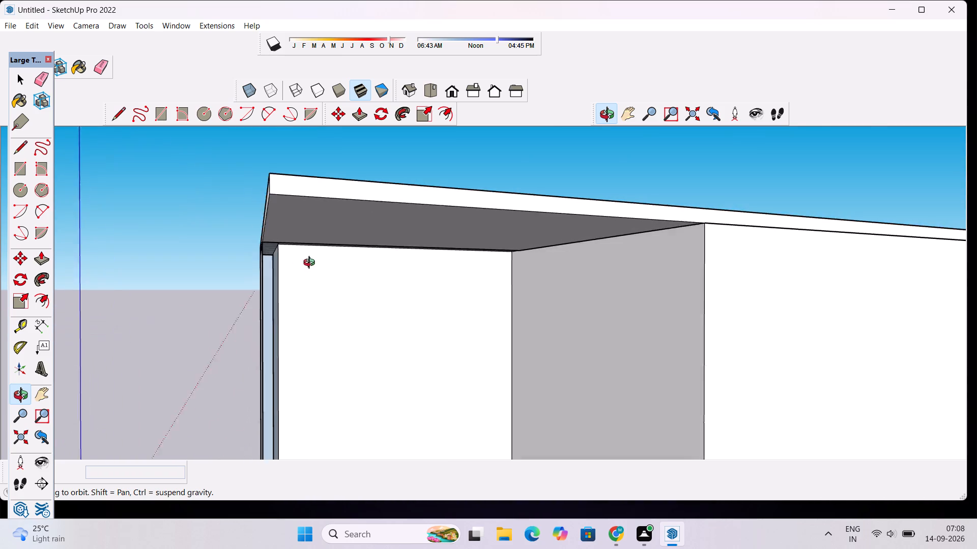
drag(311, 264, 318, 259)
scroll(339, 233, down, 10)
drag(336, 335, 346, 432)
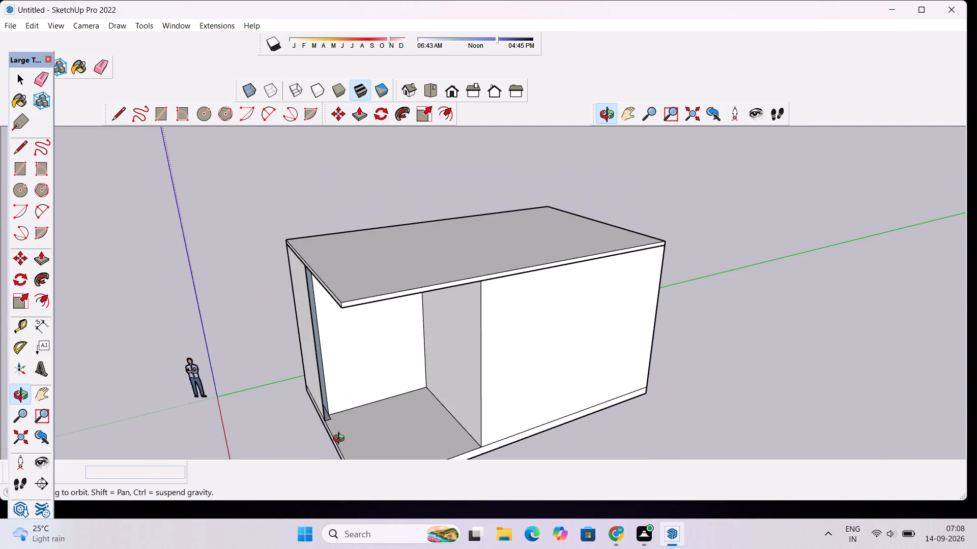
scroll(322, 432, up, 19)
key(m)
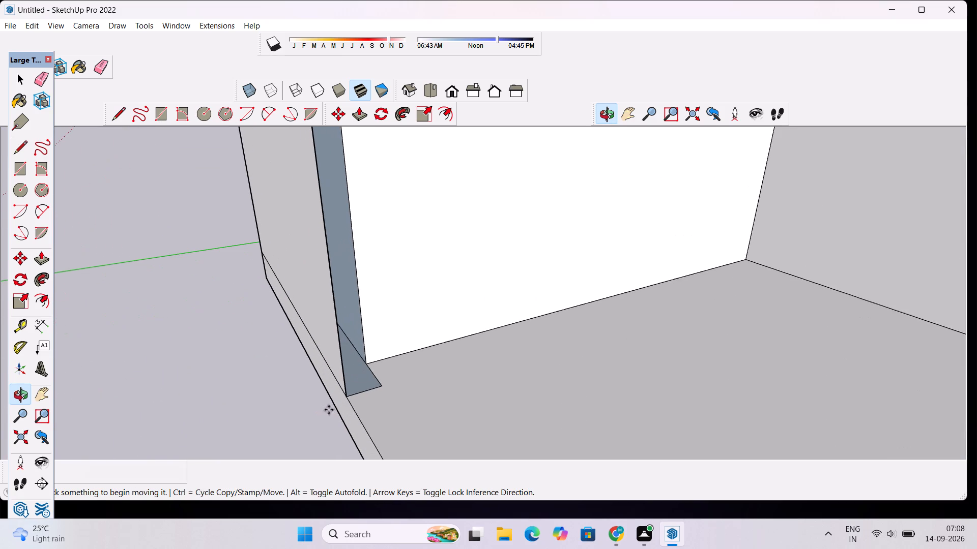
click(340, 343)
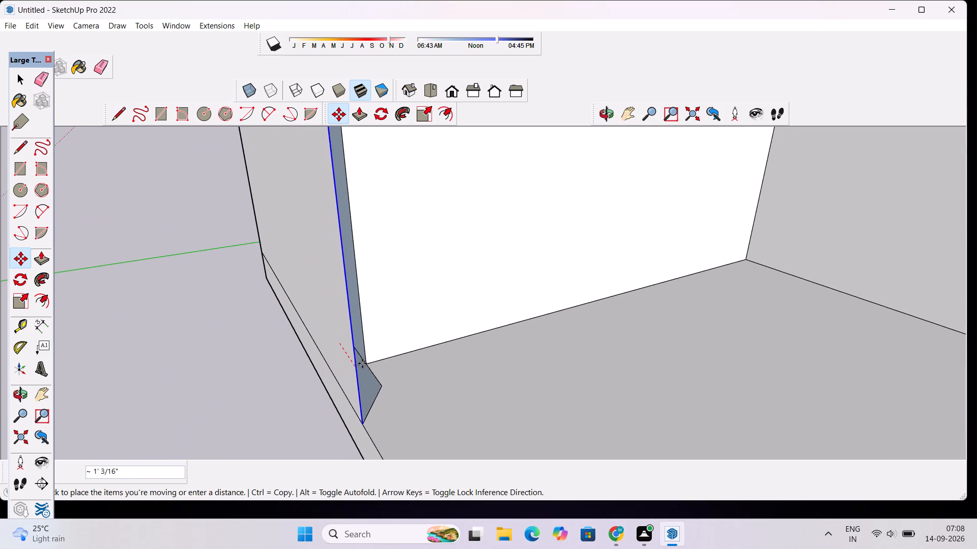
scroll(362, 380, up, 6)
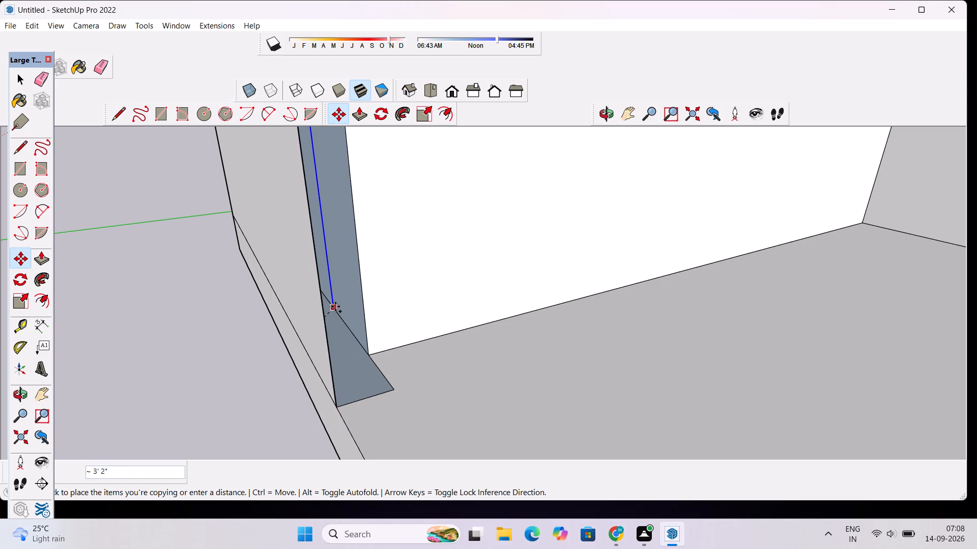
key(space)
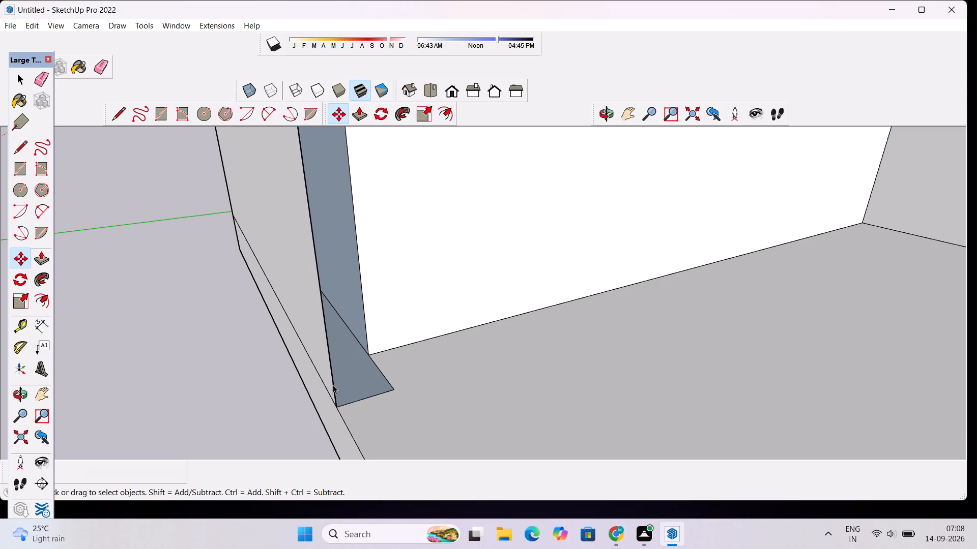
Copy the front wall's free vertical edge a short distance back along the wall, with its base on the floor line.
click(333, 376)
key(m)
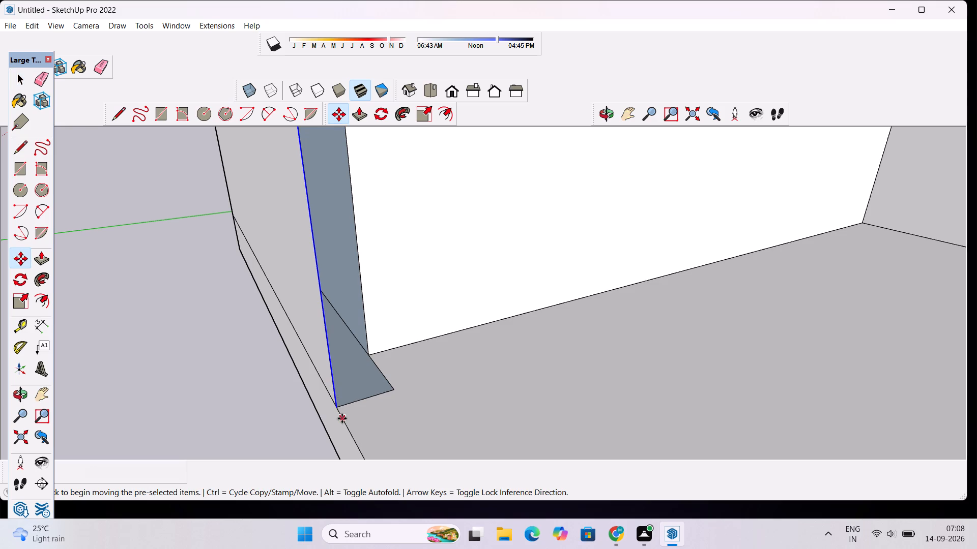
click(339, 411)
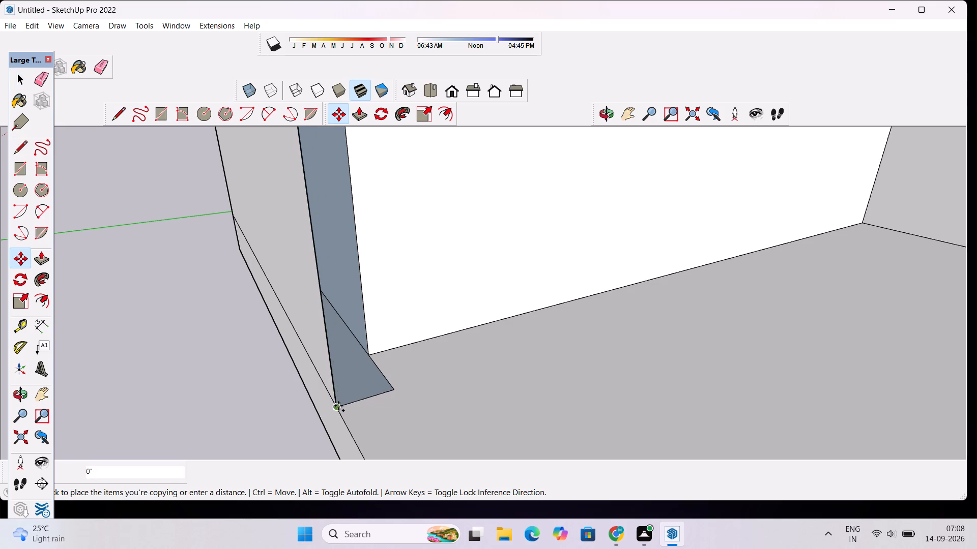
scroll(329, 398, up, 12)
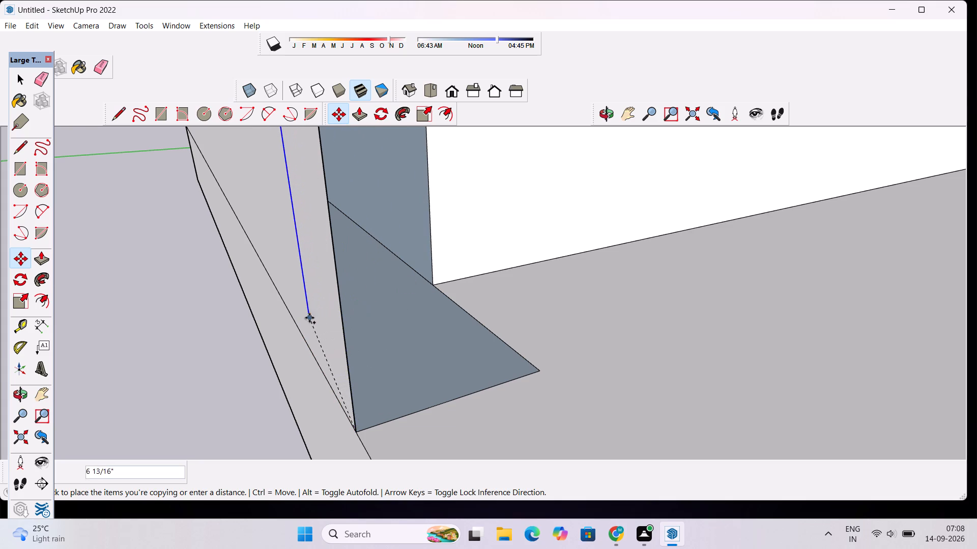
click(296, 329)
key(space)
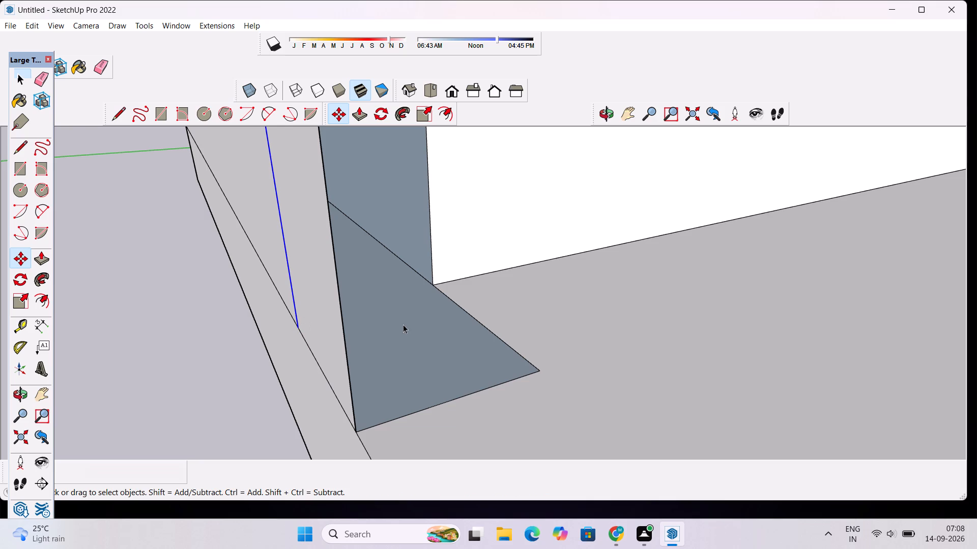
Delete the front wall strip beyond the copied edge, and erase the floor triangle's edges and the wall's old vertical edge.
click(333, 346)
key(Delete)
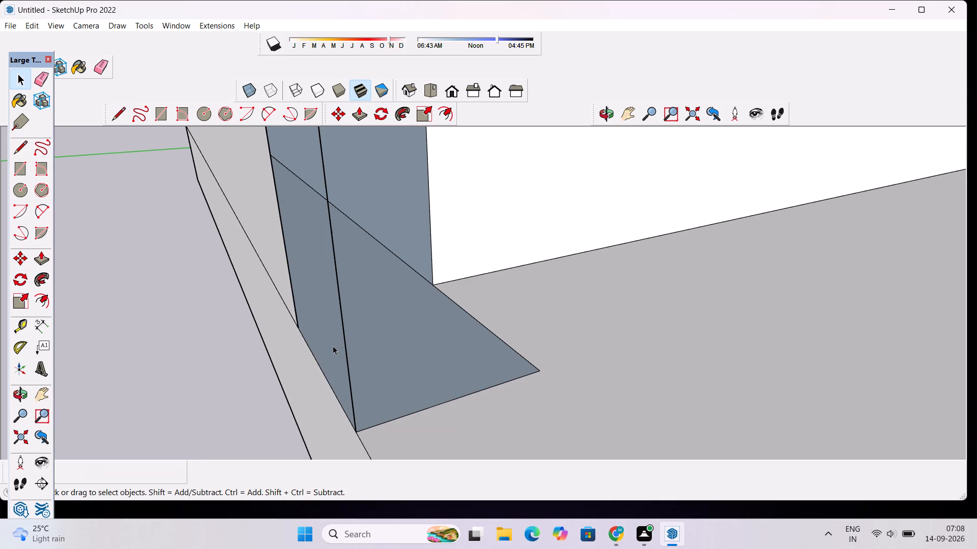
key(e)
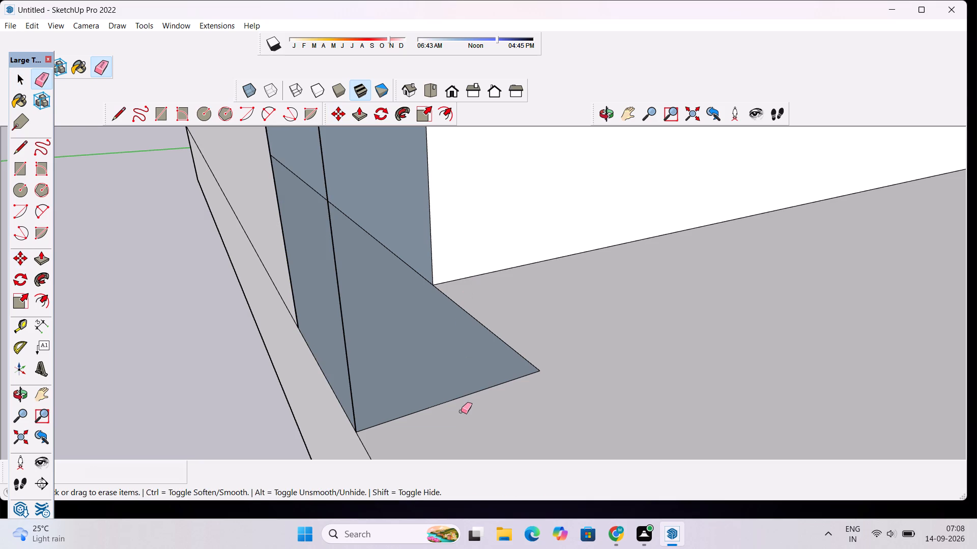
drag(456, 404, 458, 382)
drag(493, 324, 487, 342)
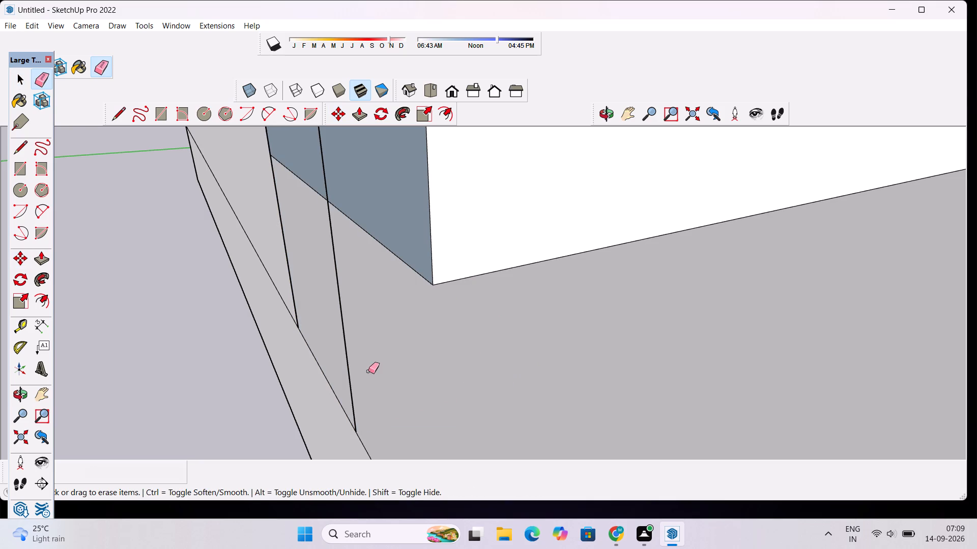
click(350, 370)
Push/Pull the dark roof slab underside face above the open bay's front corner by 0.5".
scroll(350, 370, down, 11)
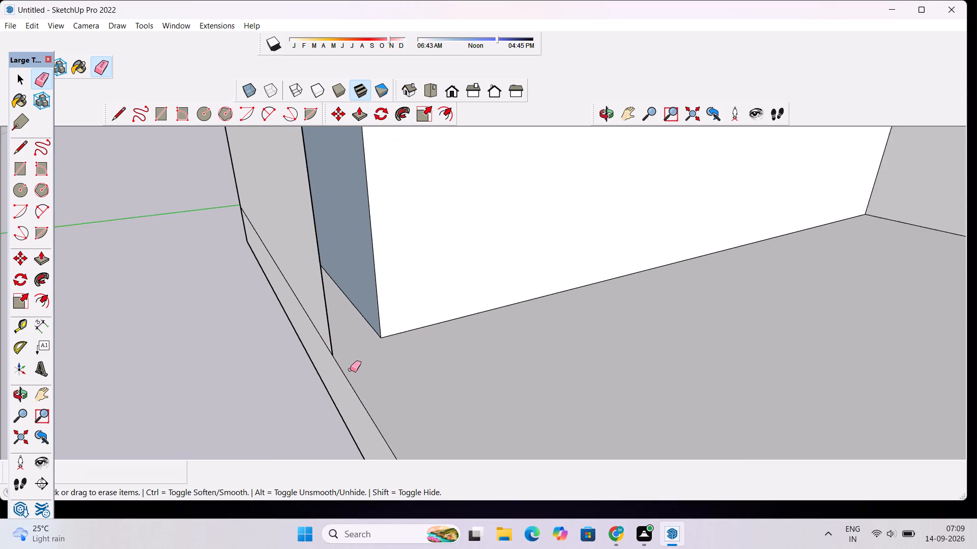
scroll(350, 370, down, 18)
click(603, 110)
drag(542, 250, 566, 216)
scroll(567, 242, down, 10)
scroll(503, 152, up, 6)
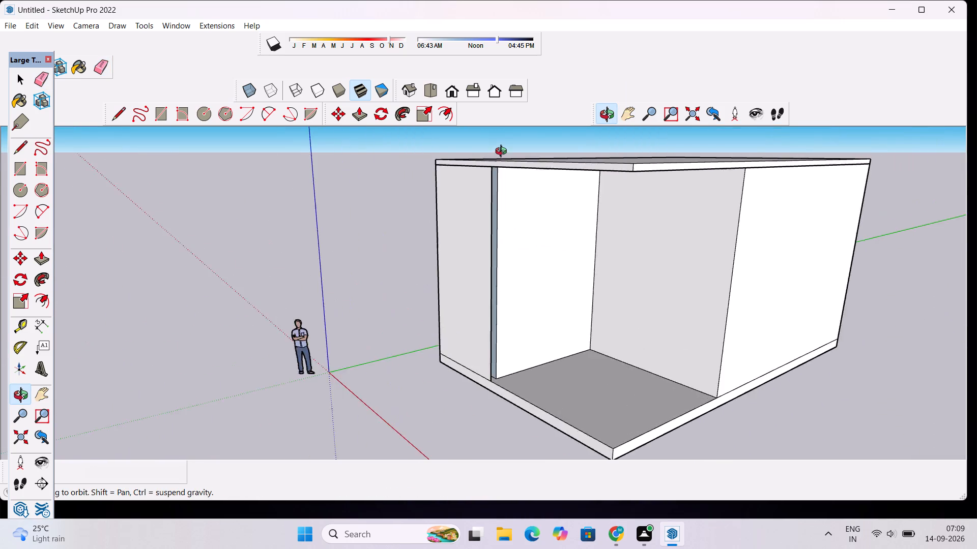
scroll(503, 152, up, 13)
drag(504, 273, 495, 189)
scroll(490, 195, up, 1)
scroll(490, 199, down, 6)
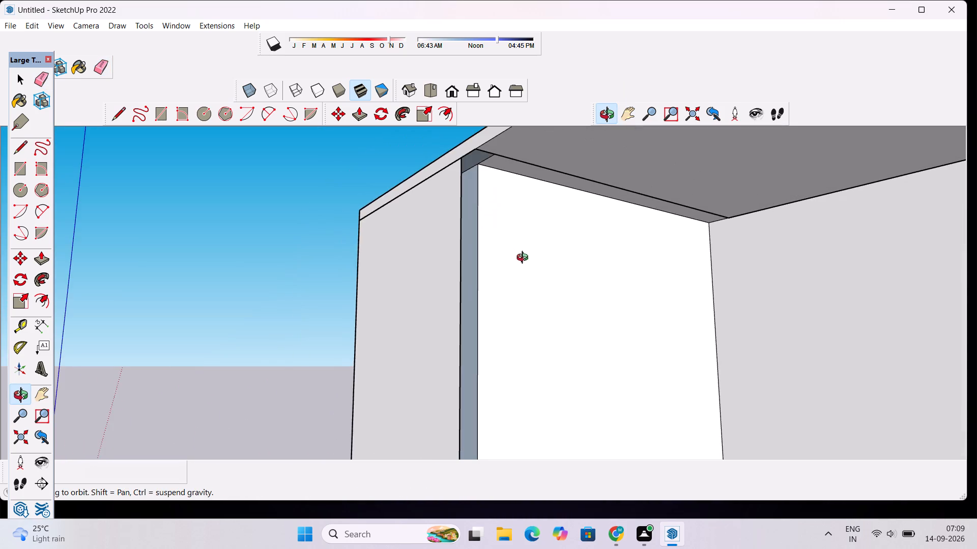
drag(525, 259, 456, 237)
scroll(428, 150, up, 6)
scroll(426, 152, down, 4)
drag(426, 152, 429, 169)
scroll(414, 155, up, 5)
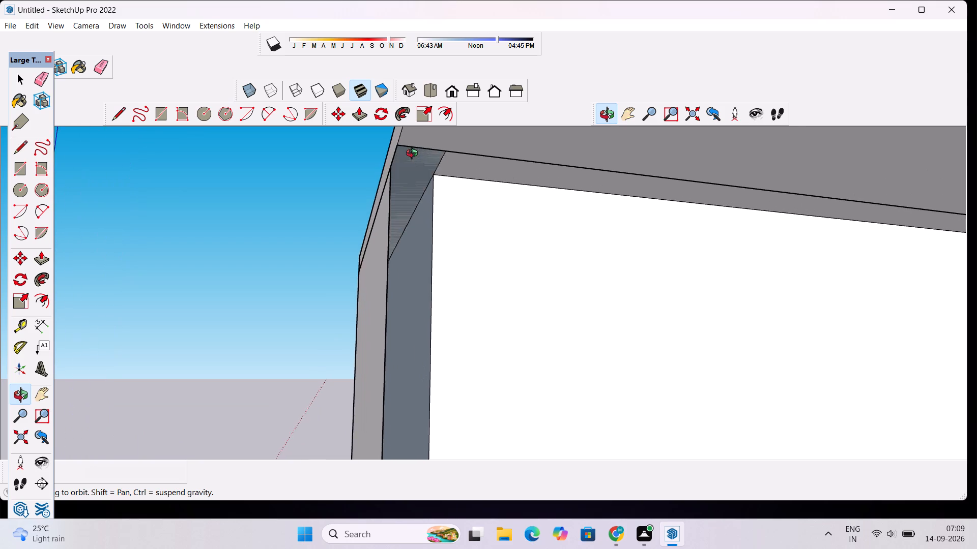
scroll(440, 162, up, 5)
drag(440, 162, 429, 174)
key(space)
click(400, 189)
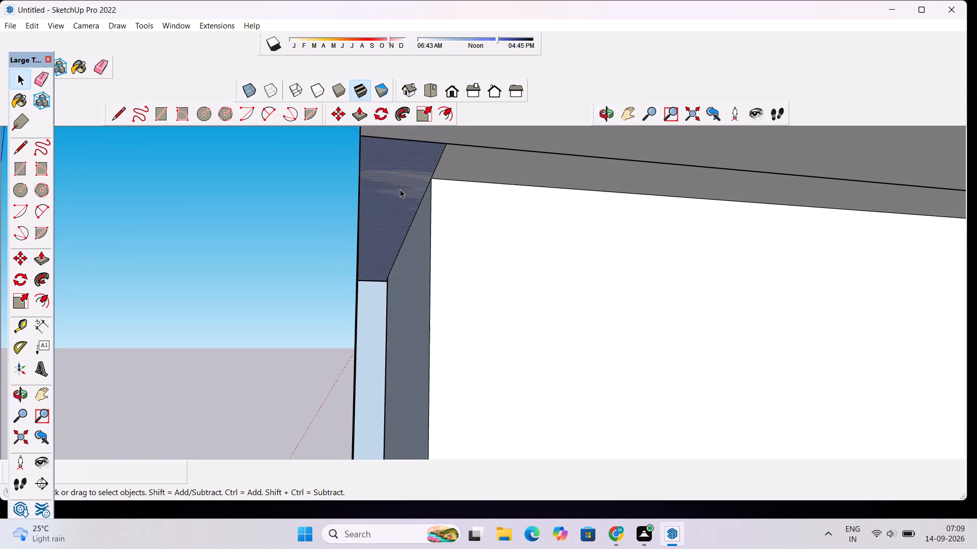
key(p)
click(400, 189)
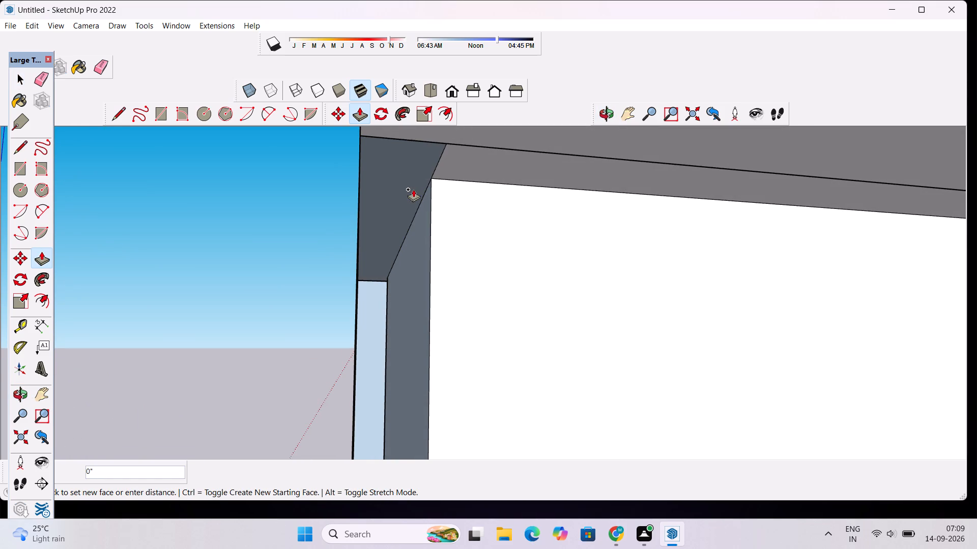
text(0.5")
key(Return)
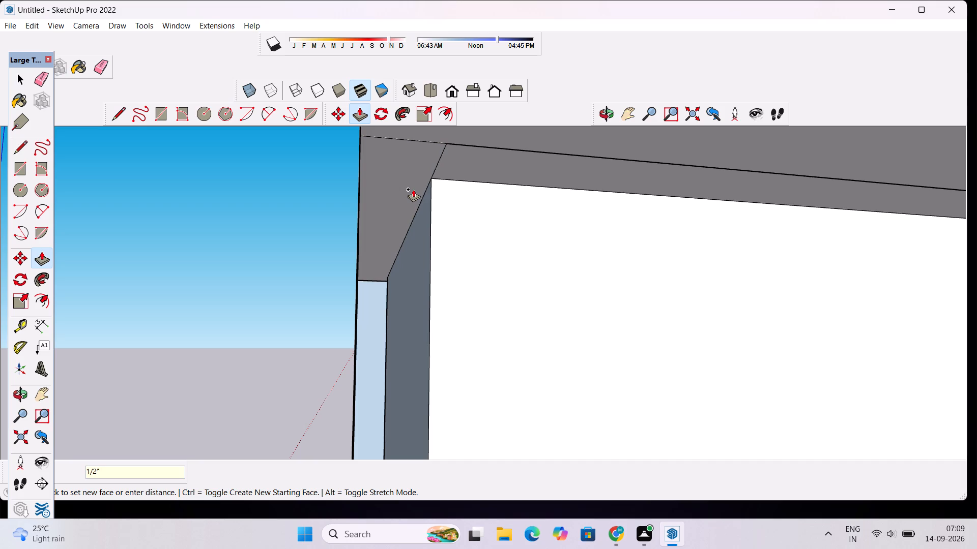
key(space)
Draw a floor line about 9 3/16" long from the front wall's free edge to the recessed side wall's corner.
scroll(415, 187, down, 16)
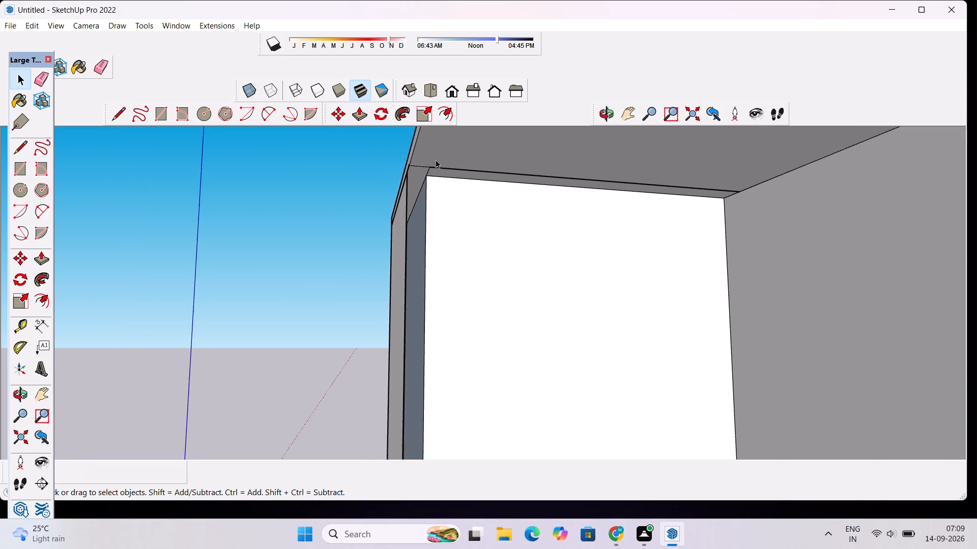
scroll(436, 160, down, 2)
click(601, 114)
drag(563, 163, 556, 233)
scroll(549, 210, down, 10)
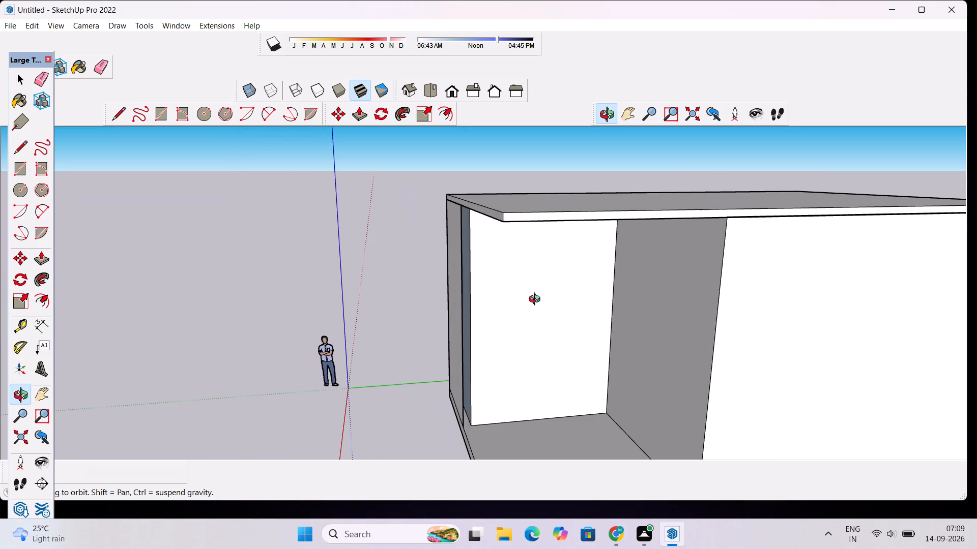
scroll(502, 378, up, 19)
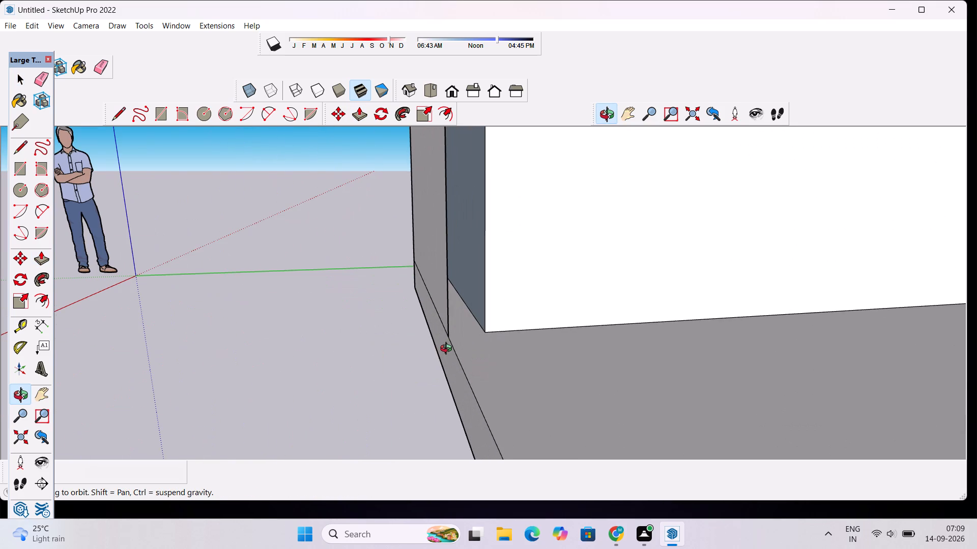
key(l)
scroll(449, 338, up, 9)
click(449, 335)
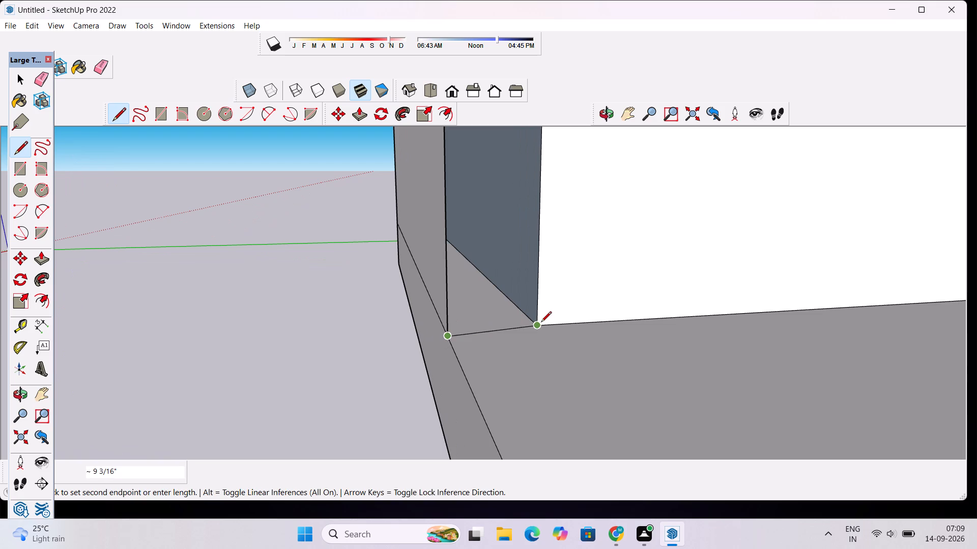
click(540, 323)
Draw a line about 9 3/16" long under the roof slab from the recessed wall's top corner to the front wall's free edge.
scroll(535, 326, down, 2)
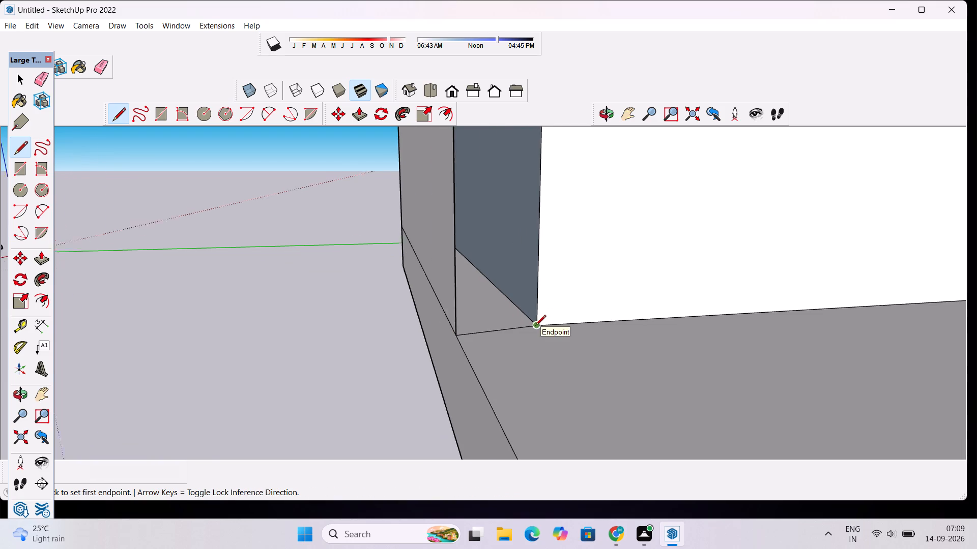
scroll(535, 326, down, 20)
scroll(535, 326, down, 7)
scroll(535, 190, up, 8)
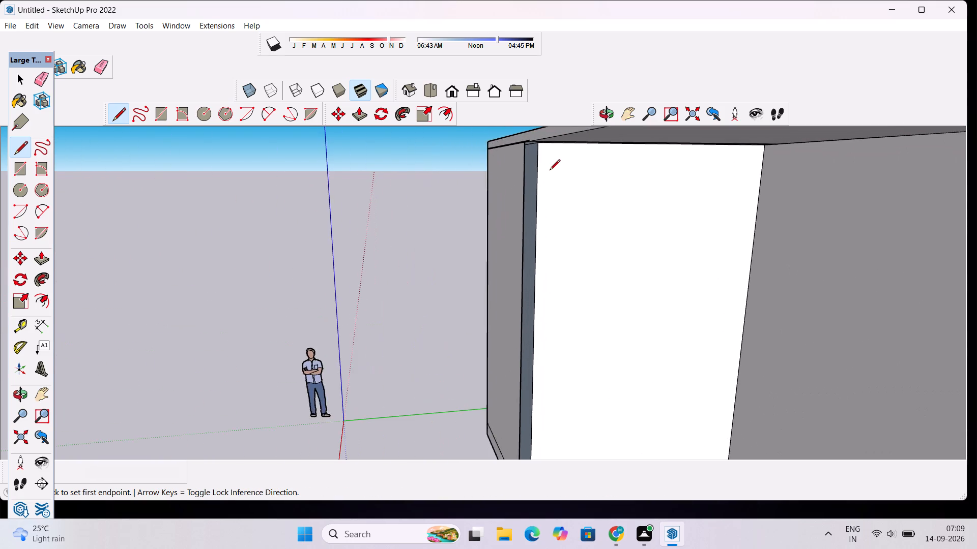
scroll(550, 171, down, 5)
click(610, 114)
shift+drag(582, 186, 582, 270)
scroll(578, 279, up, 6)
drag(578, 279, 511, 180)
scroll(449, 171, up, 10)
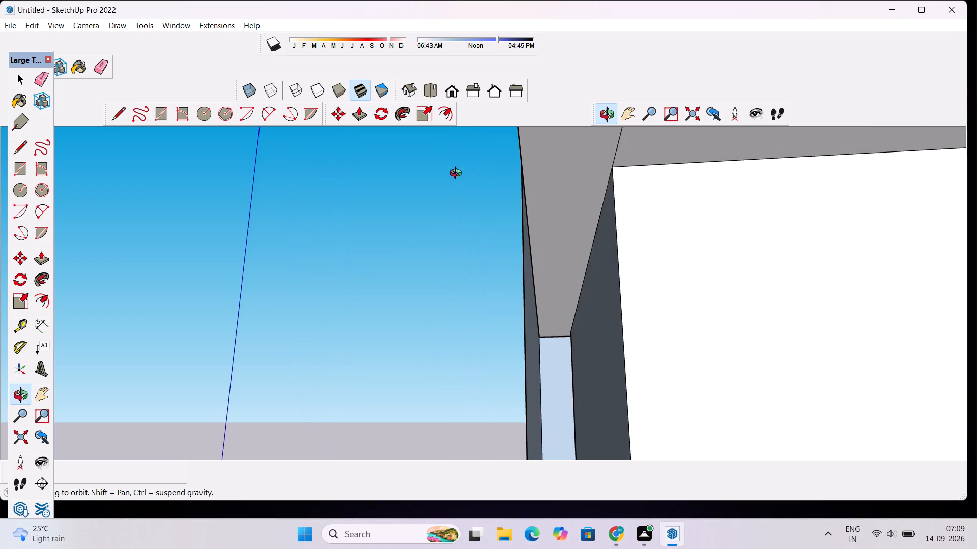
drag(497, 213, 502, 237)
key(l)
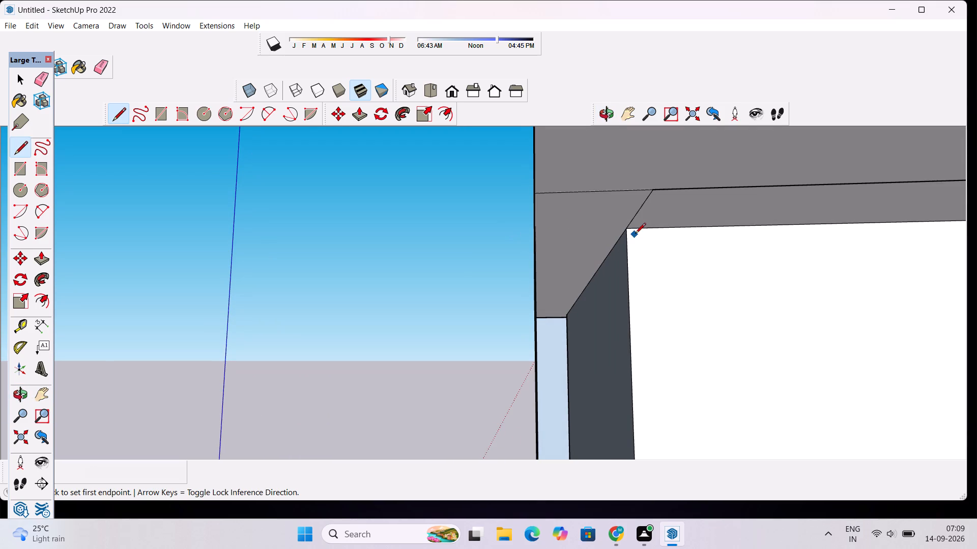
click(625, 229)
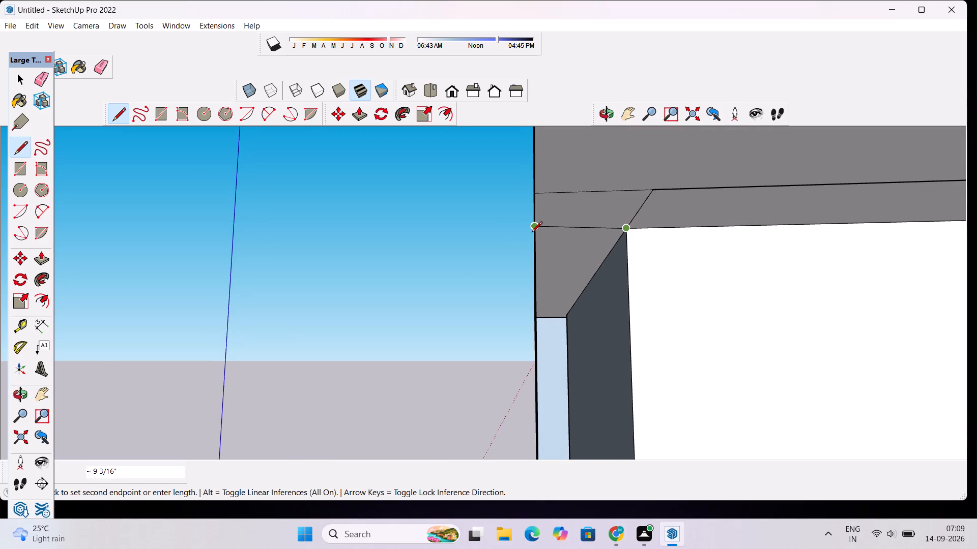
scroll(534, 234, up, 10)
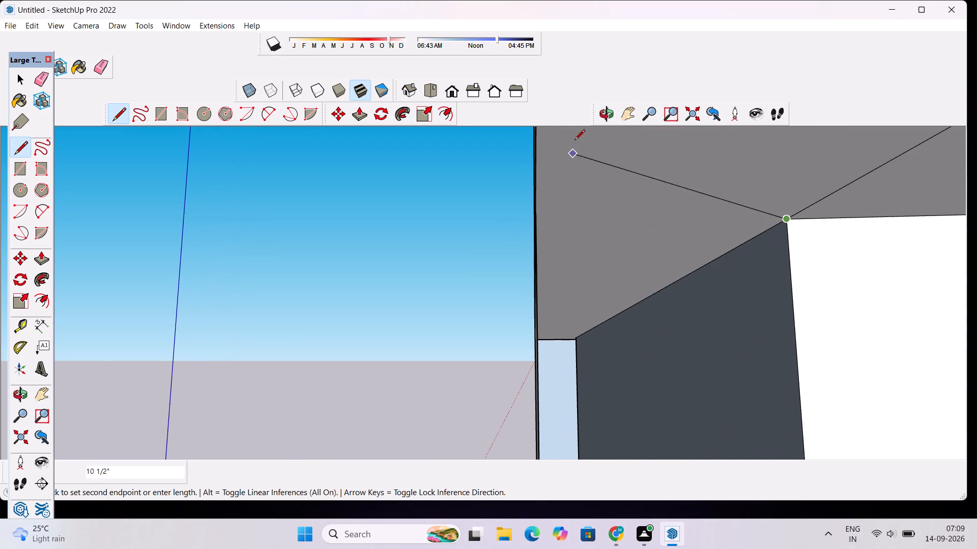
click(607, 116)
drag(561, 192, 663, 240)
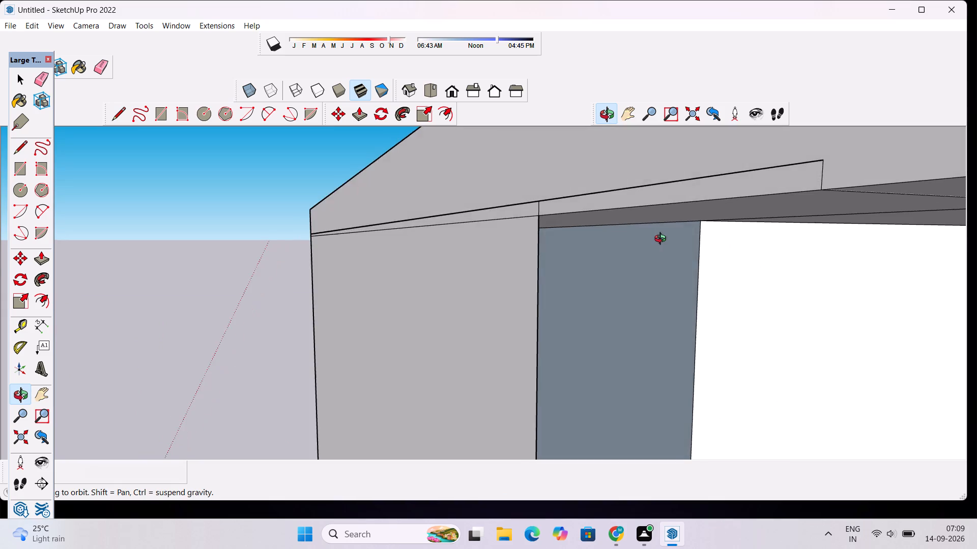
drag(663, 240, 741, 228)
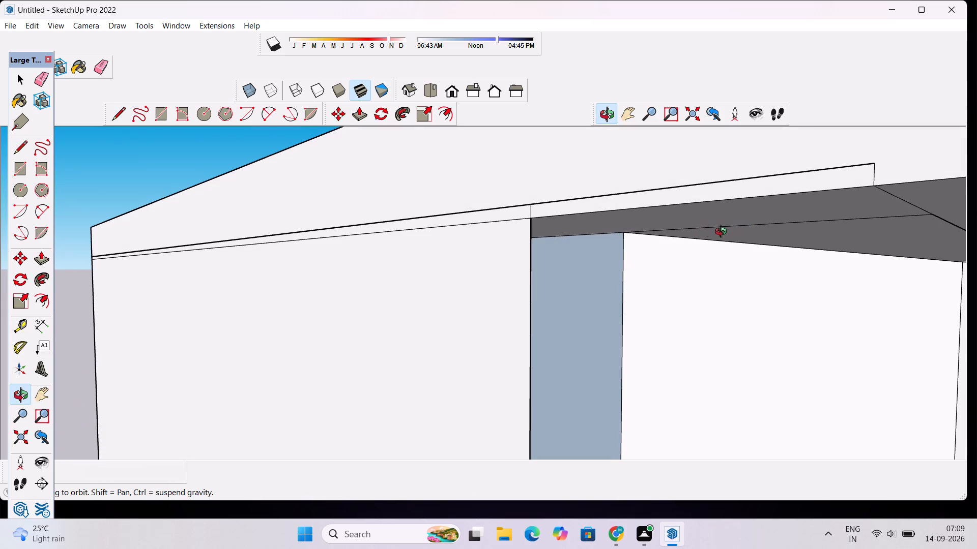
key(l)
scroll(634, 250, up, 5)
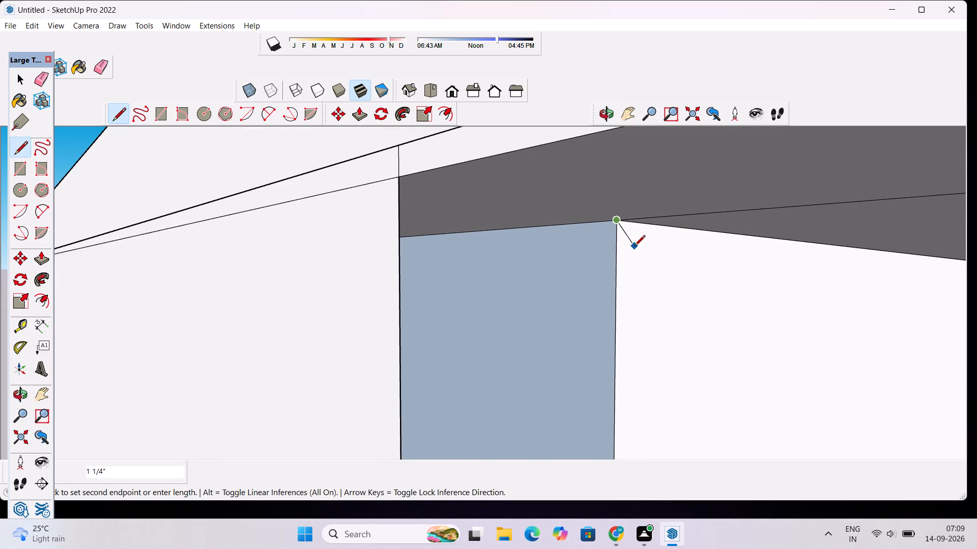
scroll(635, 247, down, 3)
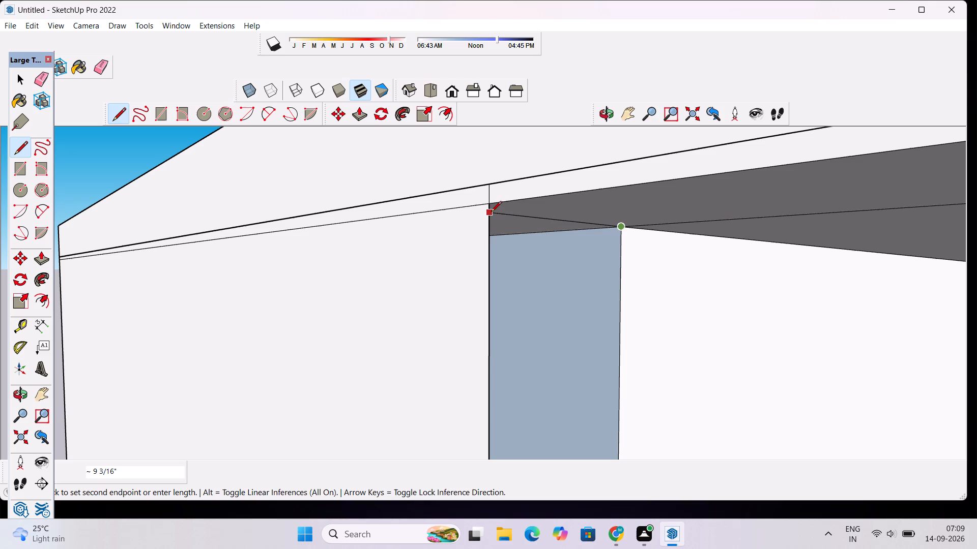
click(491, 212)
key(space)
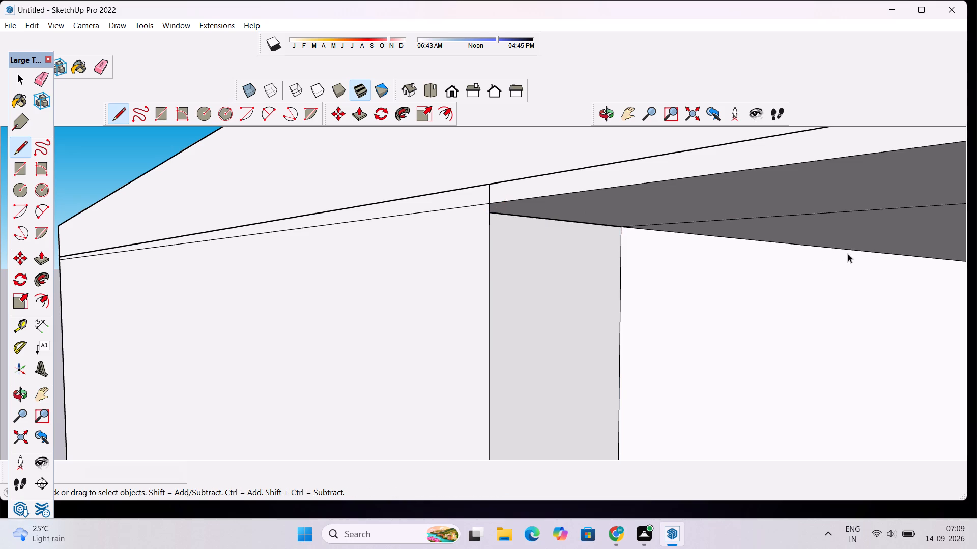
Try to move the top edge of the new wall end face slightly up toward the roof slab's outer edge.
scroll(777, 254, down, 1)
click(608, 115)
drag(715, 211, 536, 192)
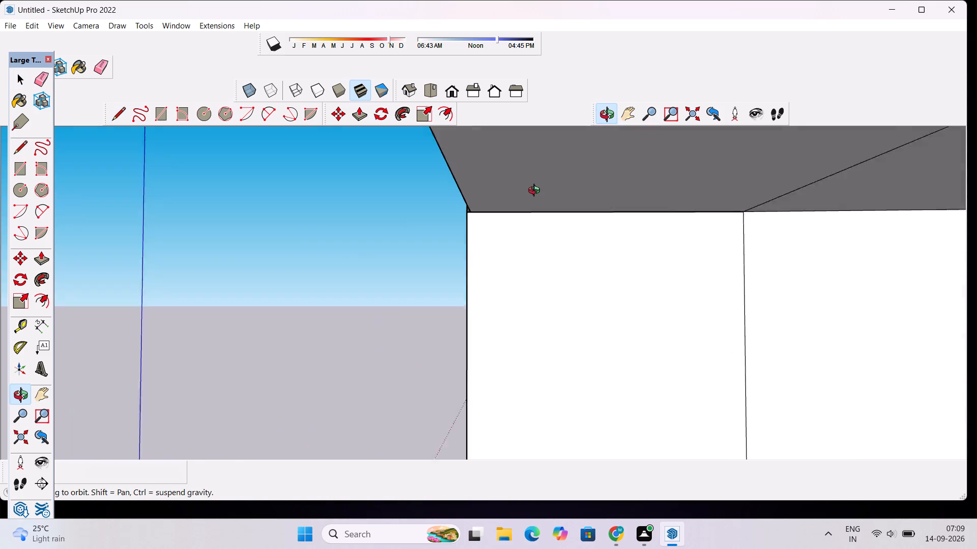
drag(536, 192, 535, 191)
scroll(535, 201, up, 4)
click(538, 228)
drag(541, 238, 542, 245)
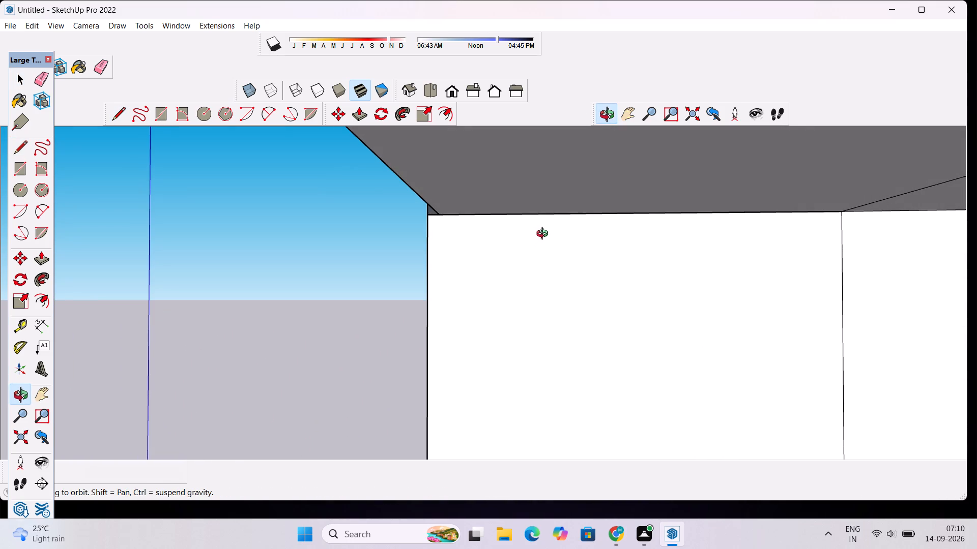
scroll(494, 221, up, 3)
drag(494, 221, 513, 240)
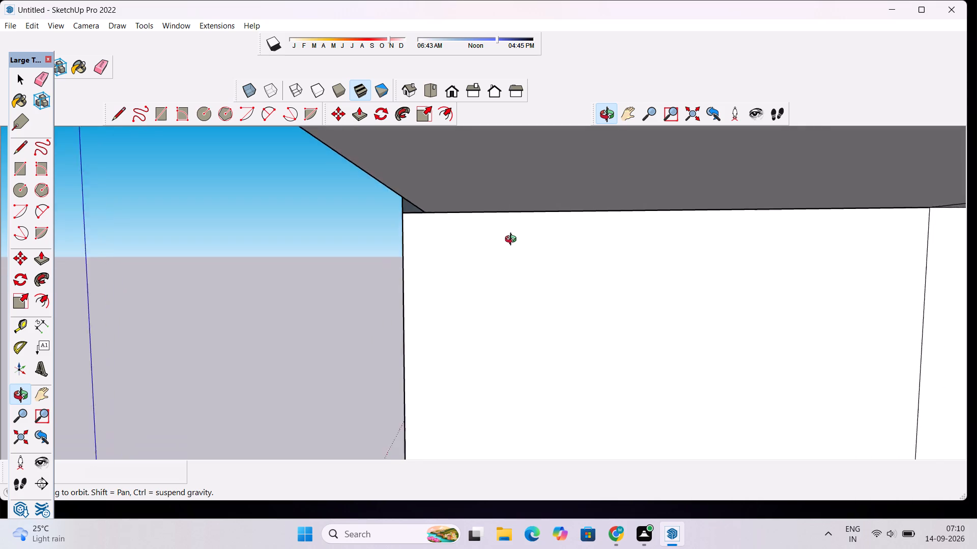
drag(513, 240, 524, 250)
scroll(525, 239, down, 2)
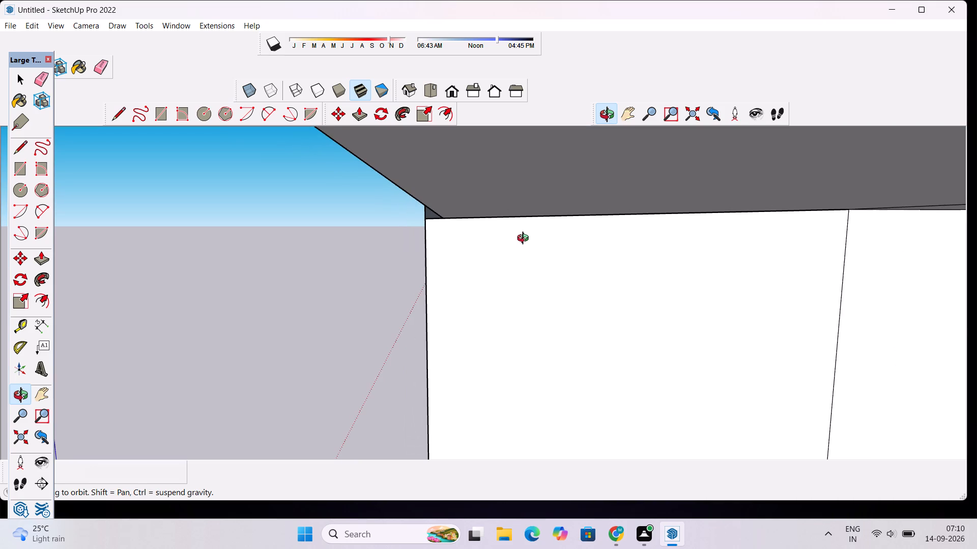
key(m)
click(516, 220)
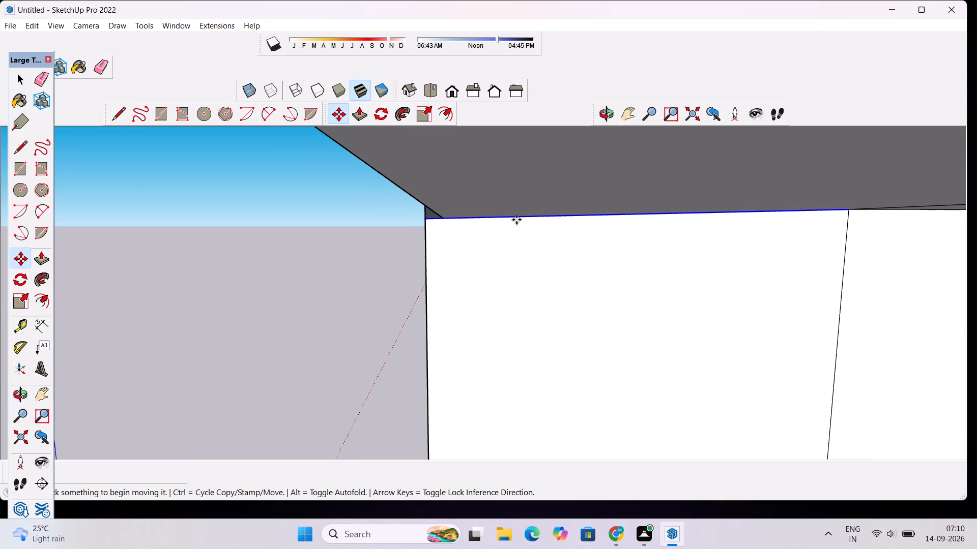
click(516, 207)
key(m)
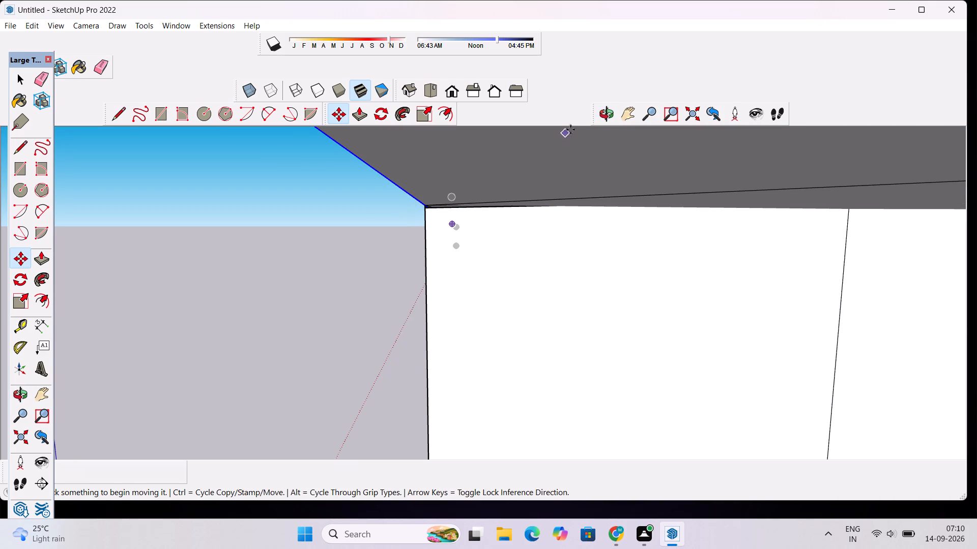
Undo the edge move, corner lines, slab underside push, front wall strip edits and the open bay's side wall push-back.
click(603, 116)
drag(467, 237, 576, 160)
scroll(581, 153, down, 9)
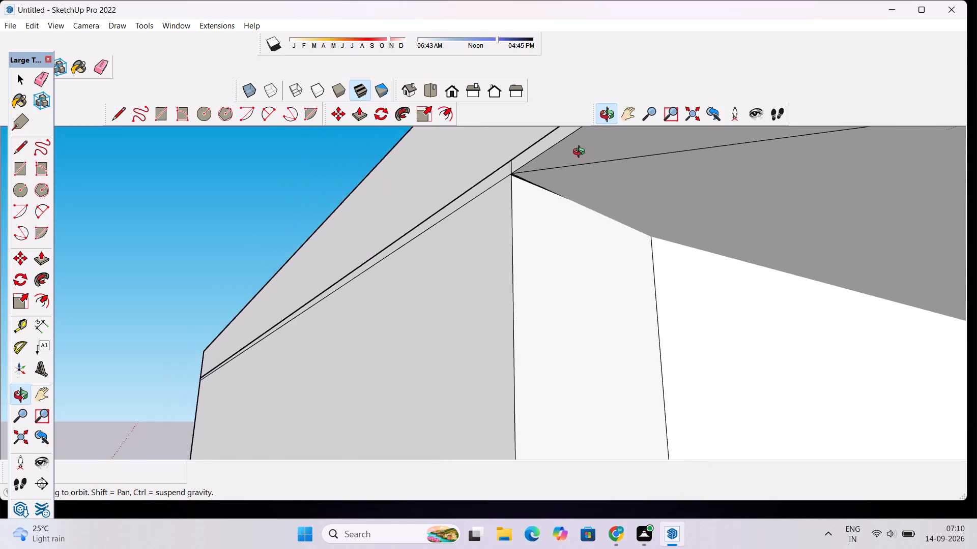
scroll(581, 153, down, 1)
scroll(586, 212, down, 6)
drag(570, 212, 691, 278)
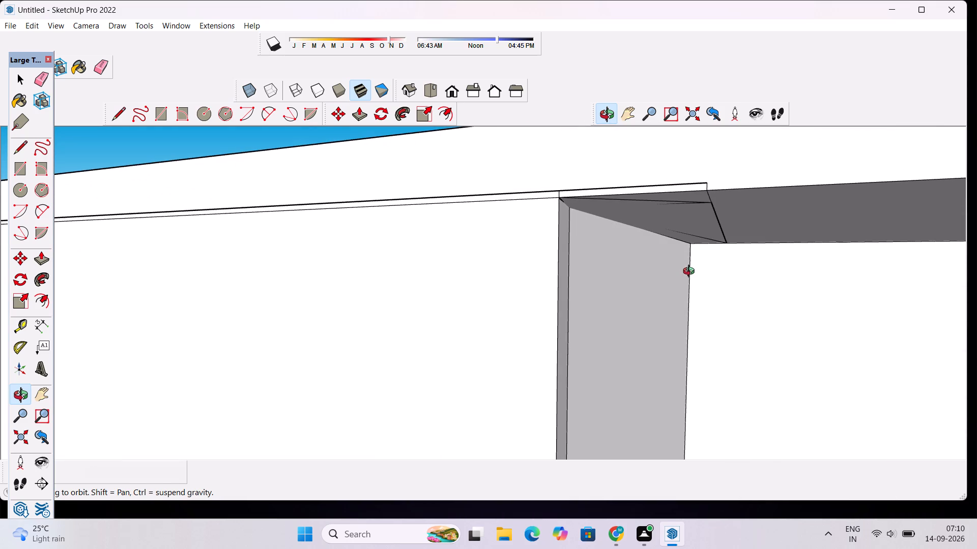
key(ctrl+z)
key(ctrl+z)
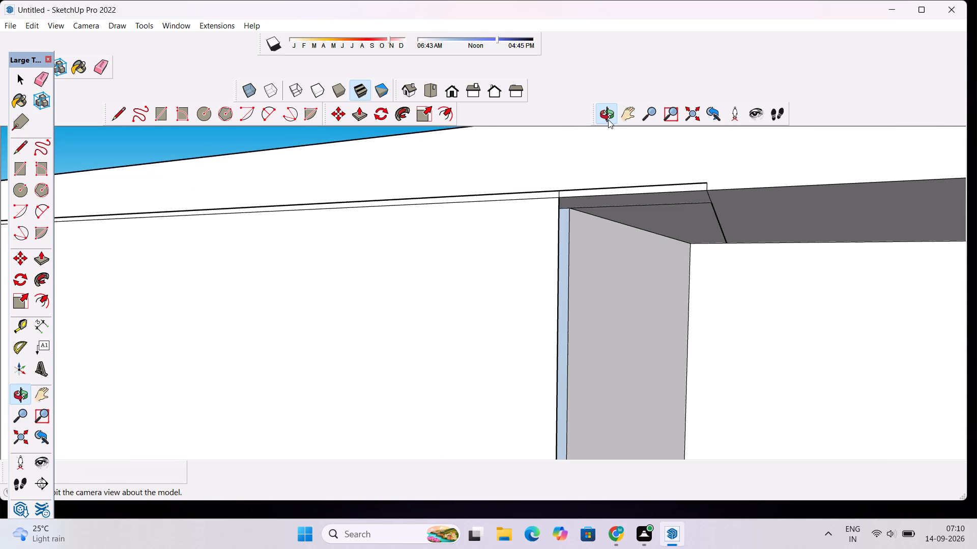
key(ctrl+z)
key(ctrl+z)
key(ctrl+z)
key(ctrl+z)
key(ctrl+z)
key(ctrl+z)
key(ctrl+z)
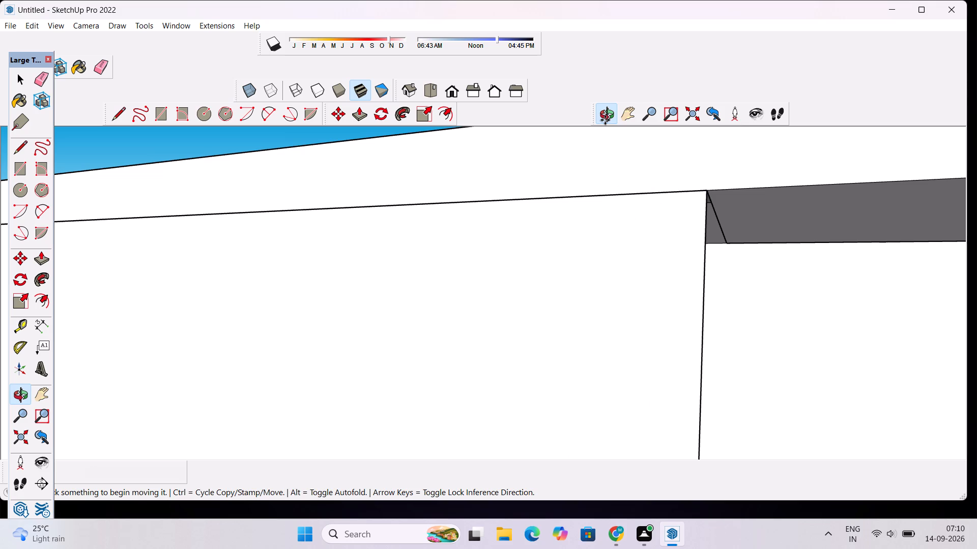
scroll(605, 120, down, 11)
key(ctrl+z)
key(ctrl+z)
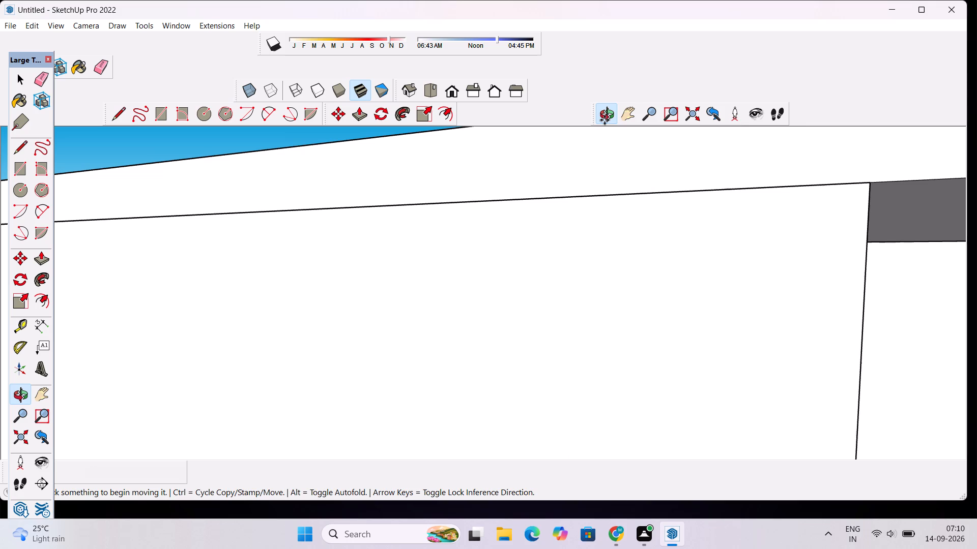
scroll(605, 120, down, 5)
click(608, 112)
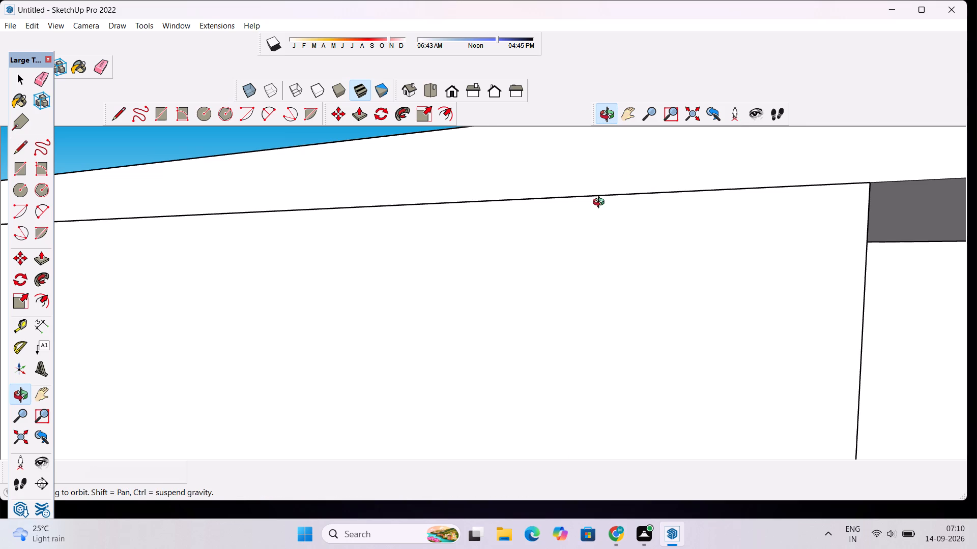
drag(601, 203, 696, 386)
scroll(732, 376, down, 12)
drag(768, 448, 638, 287)
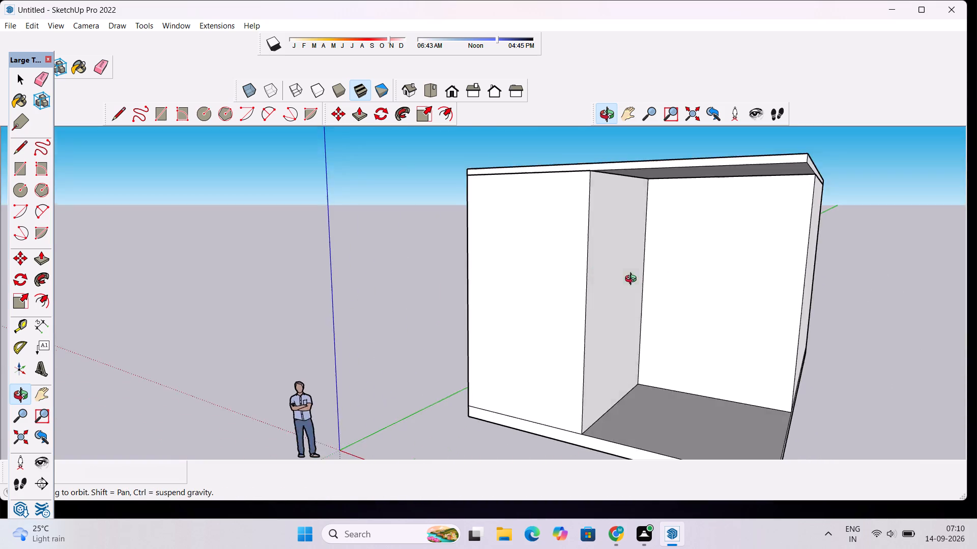
Examine the open front bay, its recessed walls and the roof overhang from several angles.
scroll(598, 271, down, 6)
drag(583, 311, 672, 321)
scroll(671, 290, up, 3)
shift+drag(691, 292, 519, 313)
scroll(530, 271, down, 5)
drag(470, 313, 513, 282)
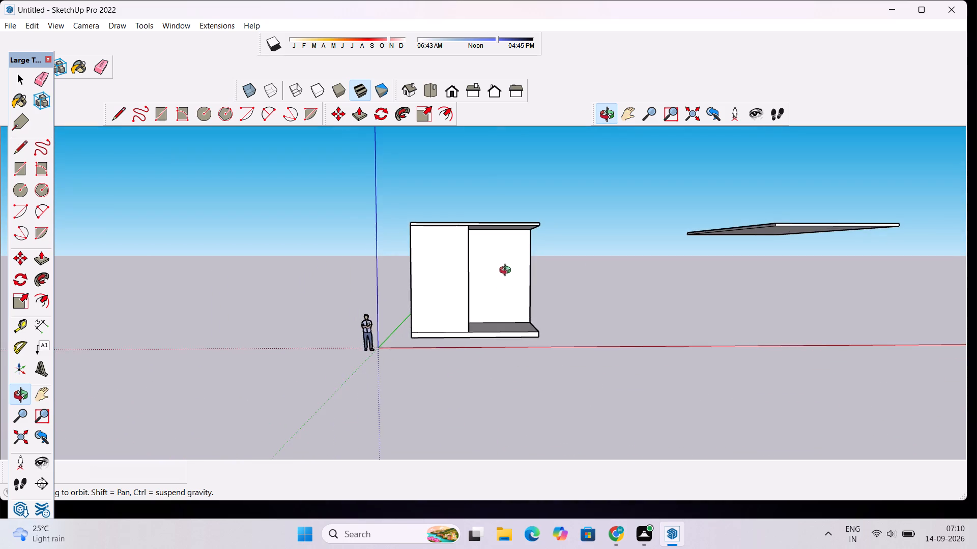
scroll(502, 268, up, 9)
scroll(505, 243, down, 6)
drag(506, 258, 502, 298)
scroll(501, 307, up, 5)
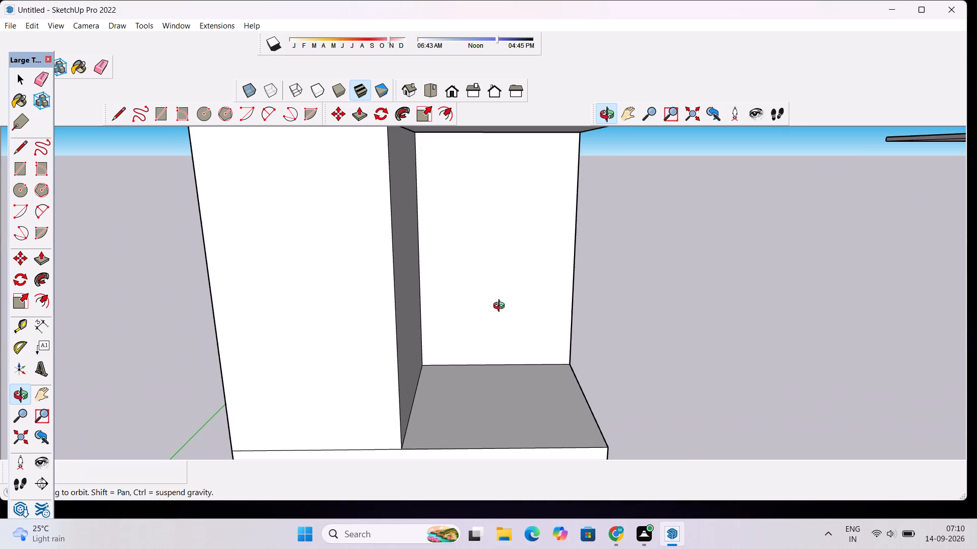
scroll(488, 302, down, 5)
scroll(489, 315, up, 3)
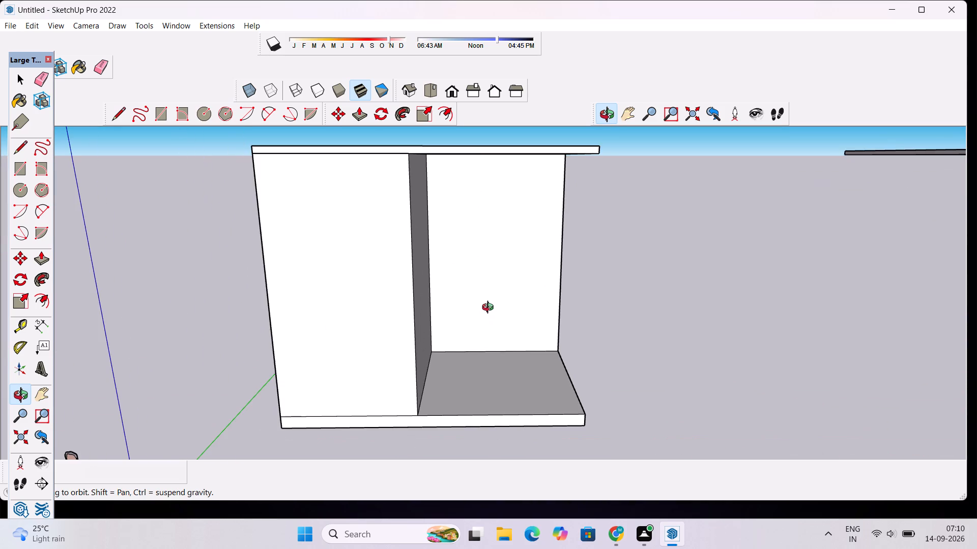
scroll(501, 308, down, 4)
Push/Pull the floor slab's long side face beside the open bay outward by 2'.
drag(580, 310, 393, 312)
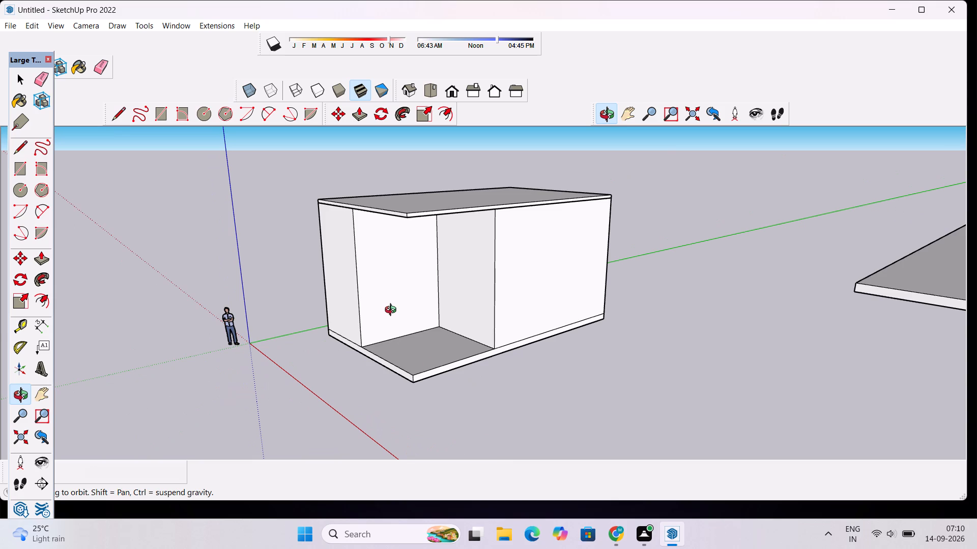
scroll(430, 375, up, 6)
drag(473, 369, 423, 367)
scroll(419, 363, down, 6)
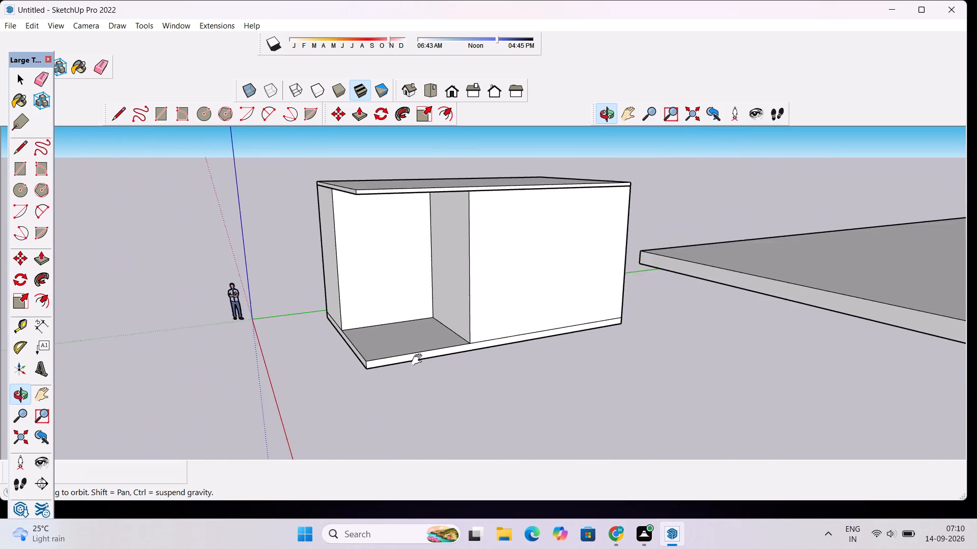
shift+drag(419, 360, 425, 424)
scroll(422, 416, up, 4)
drag(453, 422, 436, 393)
key(space)
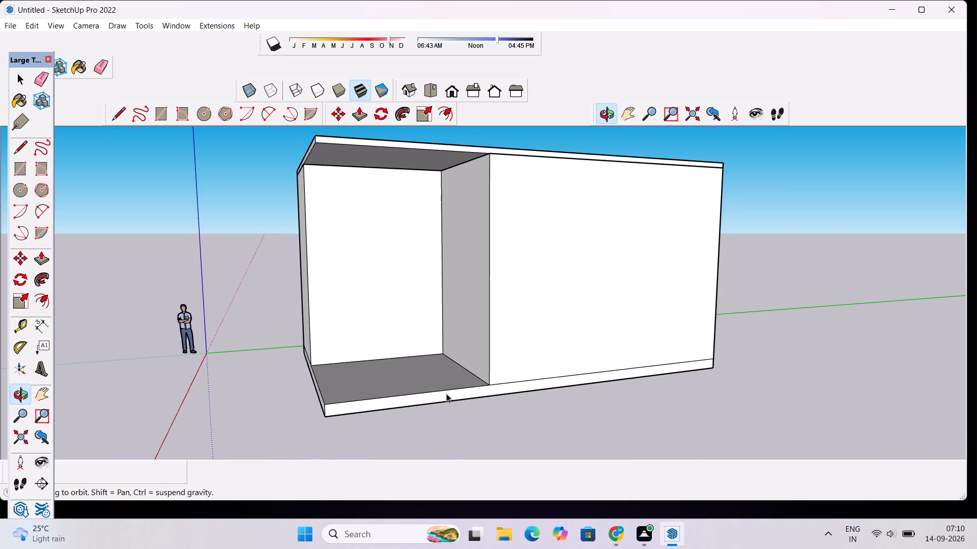
click(447, 396)
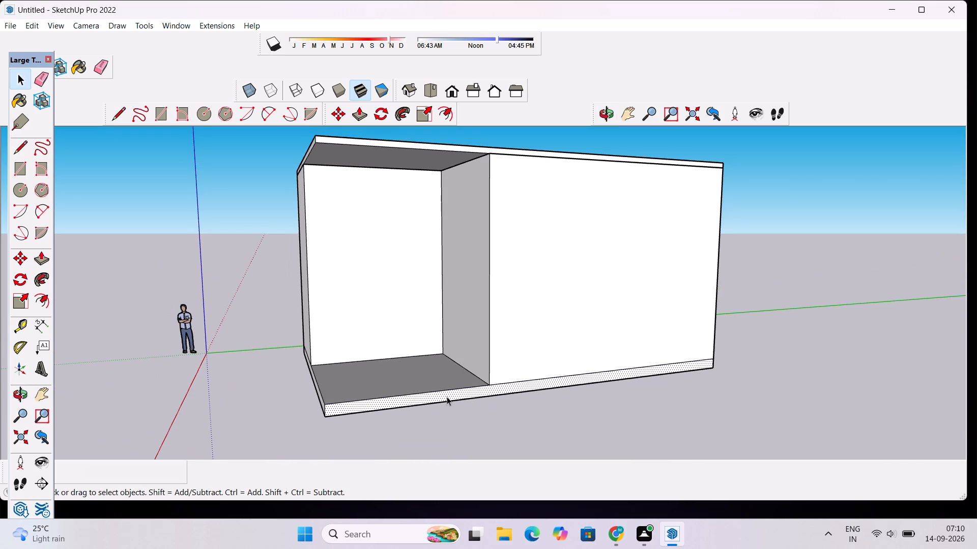
key(p)
click(447, 396)
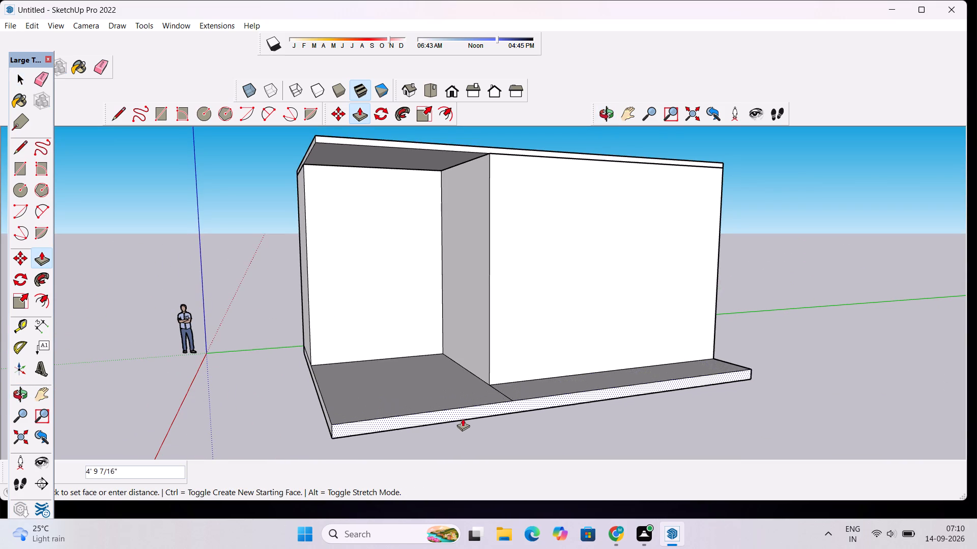
text(2')
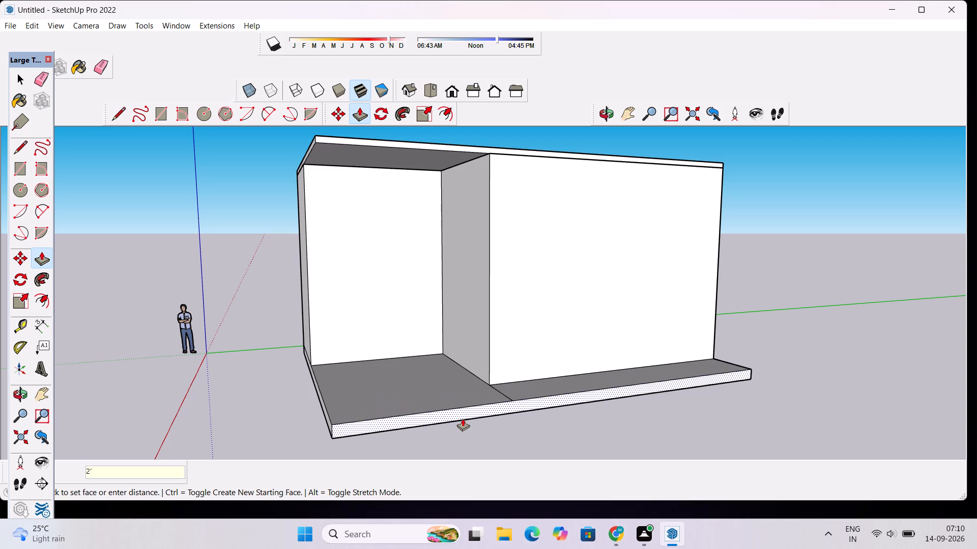
key(Return)
Pull the long side wall's outer face out 2' to align with the floor slab's extended edge.
click(565, 317)
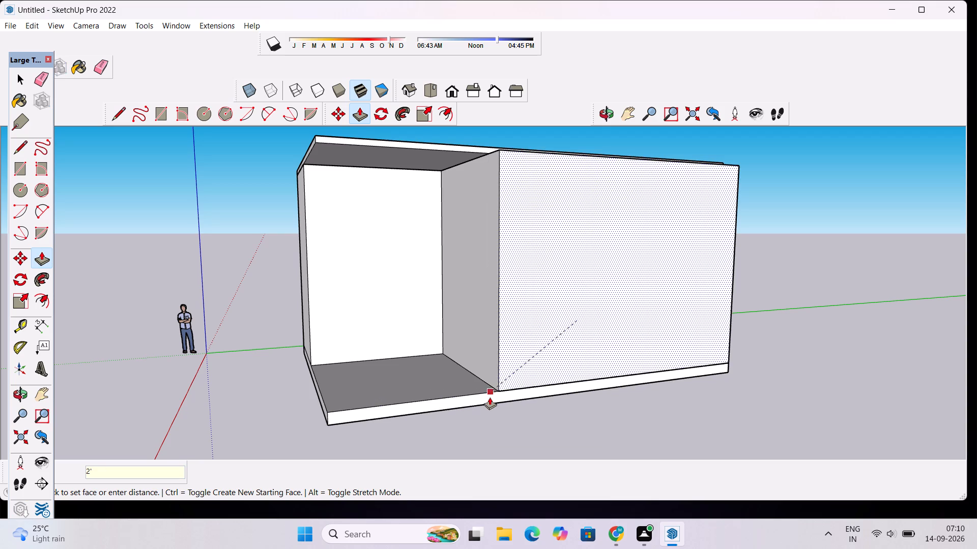
click(490, 398)
Open the roof slab group and pull its long side face out 2', flush with the extended side wall.
scroll(490, 398, down, 7)
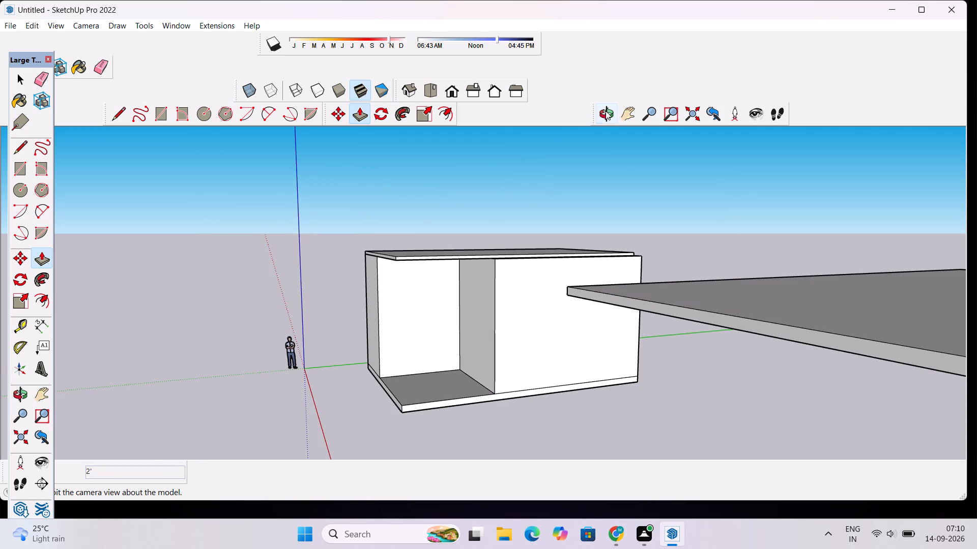
click(606, 111)
drag(569, 201, 556, 279)
scroll(525, 300, up, 11)
key(space)
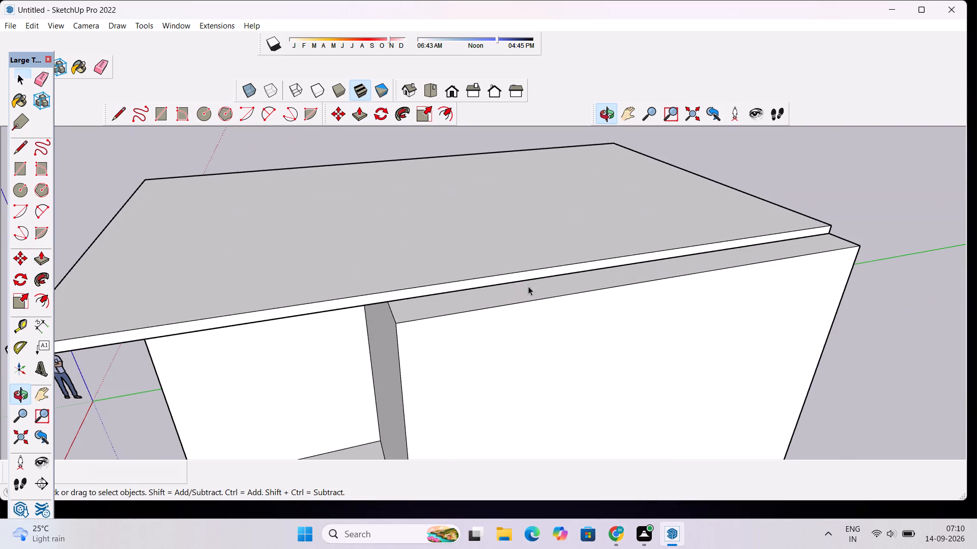
click(528, 265)
right_click(528, 265)
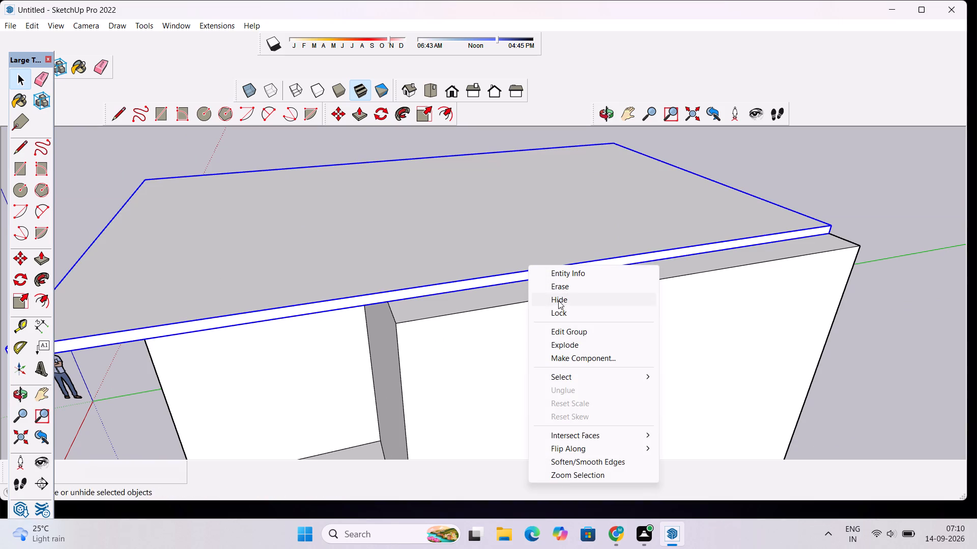
click(569, 342)
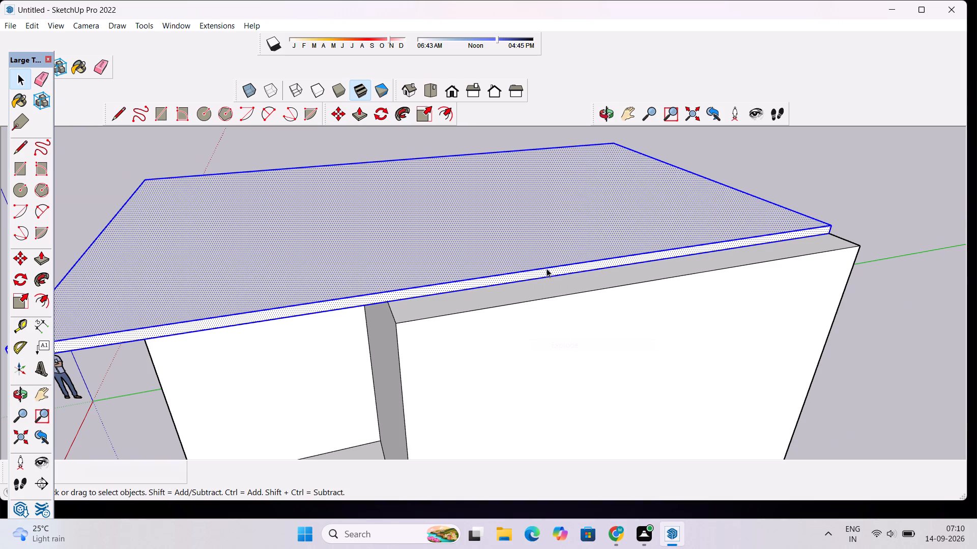
click(547, 270)
key(p)
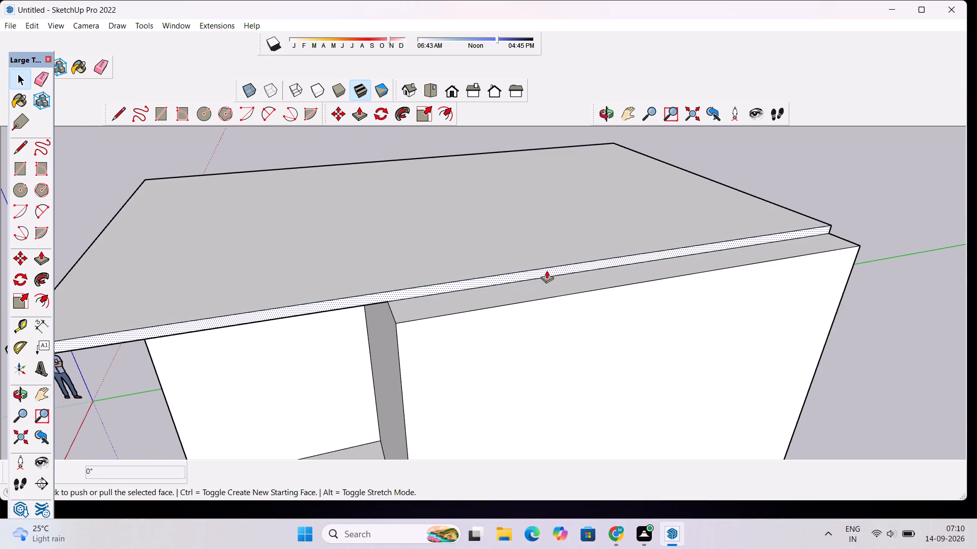
click(547, 270)
click(412, 327)
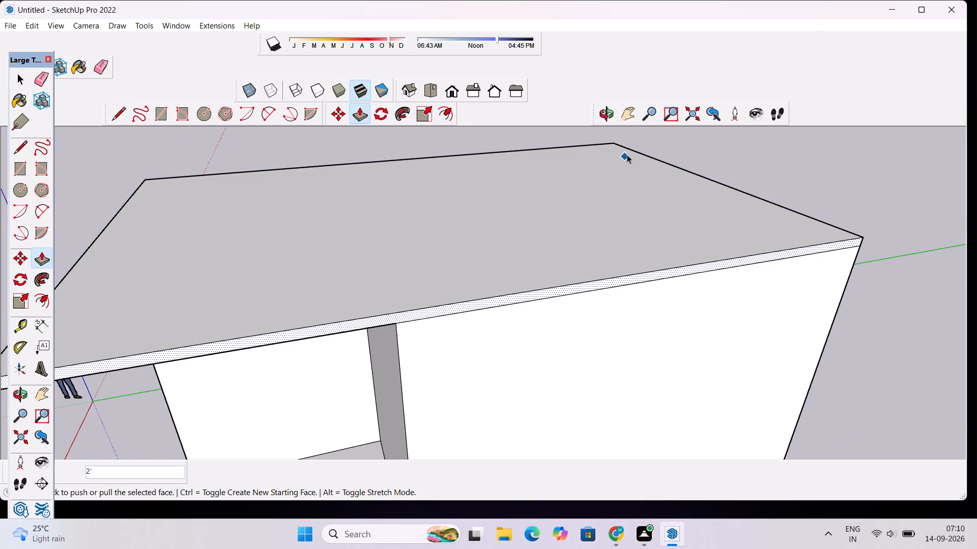
key(space)
Examine the extended roof, floor slab and open bay from the front, above and the side.
click(607, 117)
drag(453, 330, 615, 254)
scroll(619, 256, down, 7)
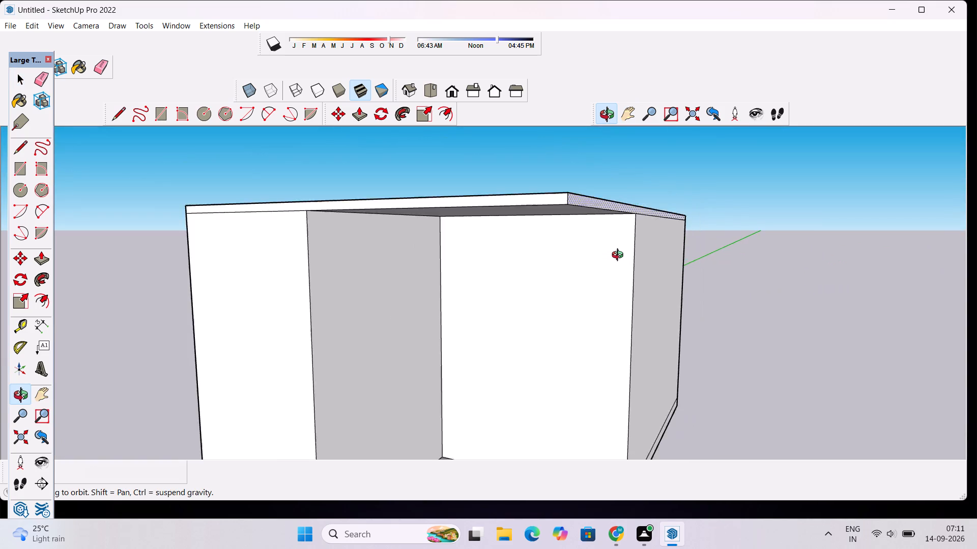
scroll(620, 256, down, 3)
drag(502, 302, 541, 399)
scroll(537, 326, up, 3)
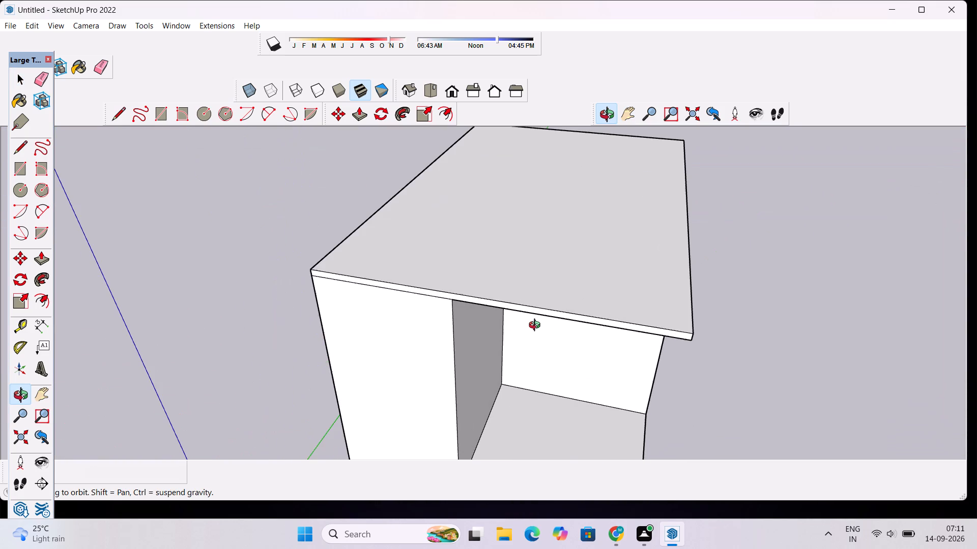
drag(547, 361, 567, 261)
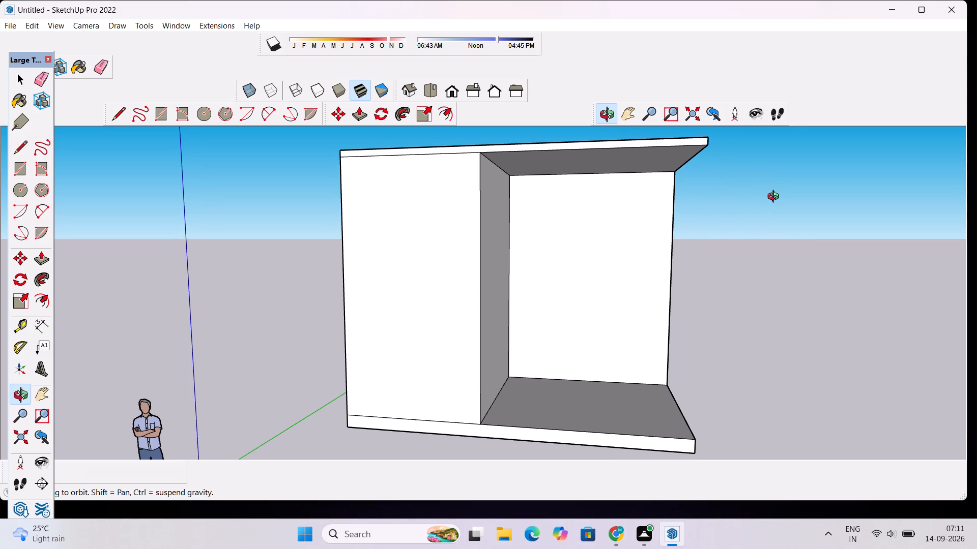
scroll(621, 264, down, 6)
drag(562, 282, 603, 322)
scroll(617, 324, up, 5)
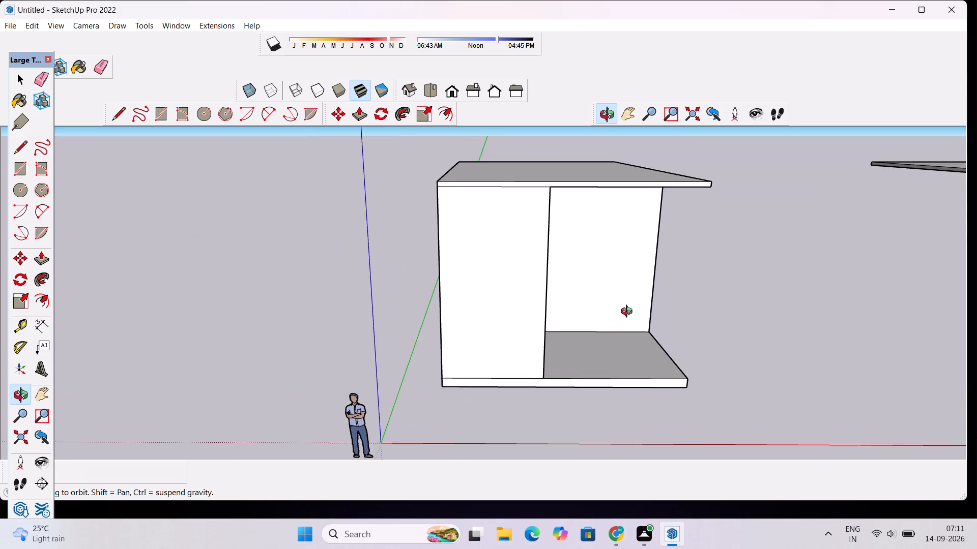
scroll(629, 313, down, 5)
shift+drag(637, 311, 562, 306)
scroll(537, 307, up, 6)
drag(560, 415, 557, 372)
scroll(538, 337, down, 3)
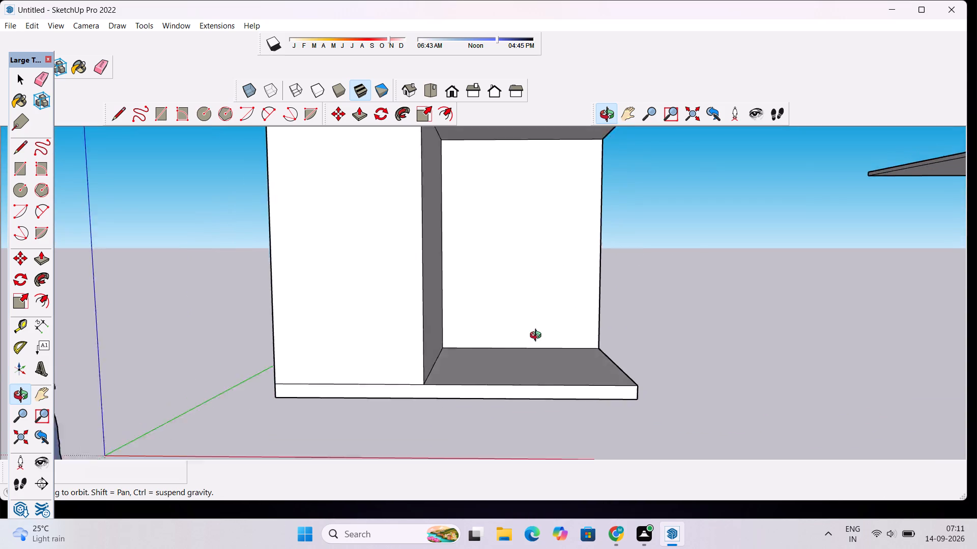
scroll(538, 337, down, 2)
shift+drag(536, 332, 500, 395)
scroll(499, 395, up, 3)
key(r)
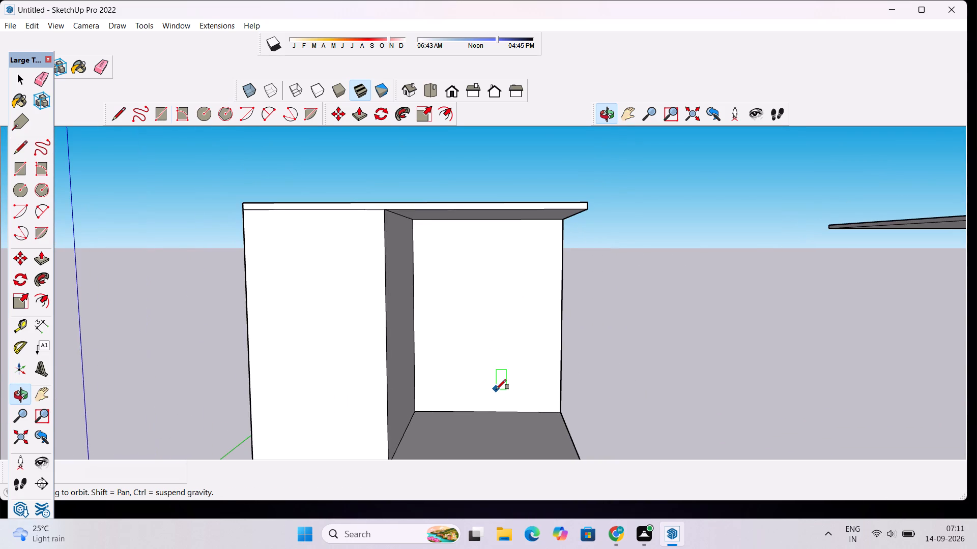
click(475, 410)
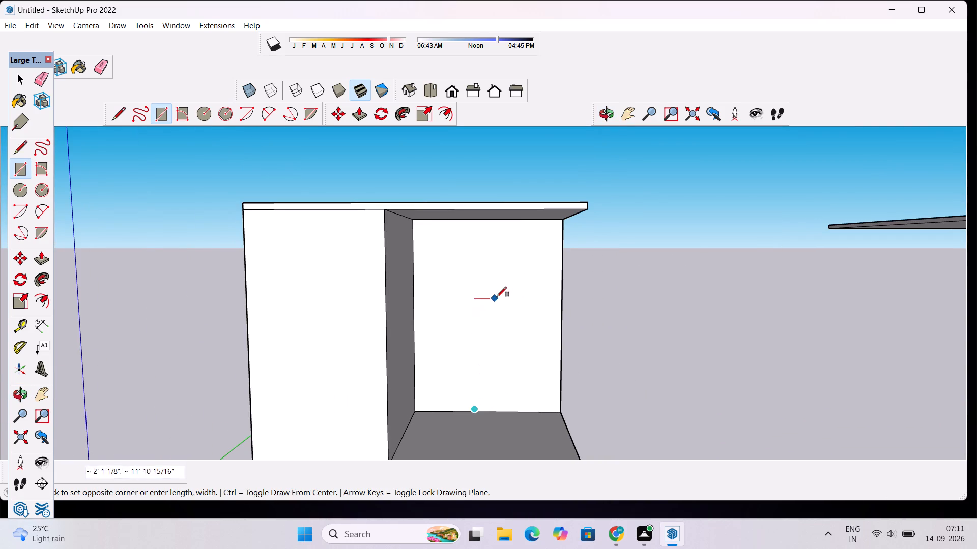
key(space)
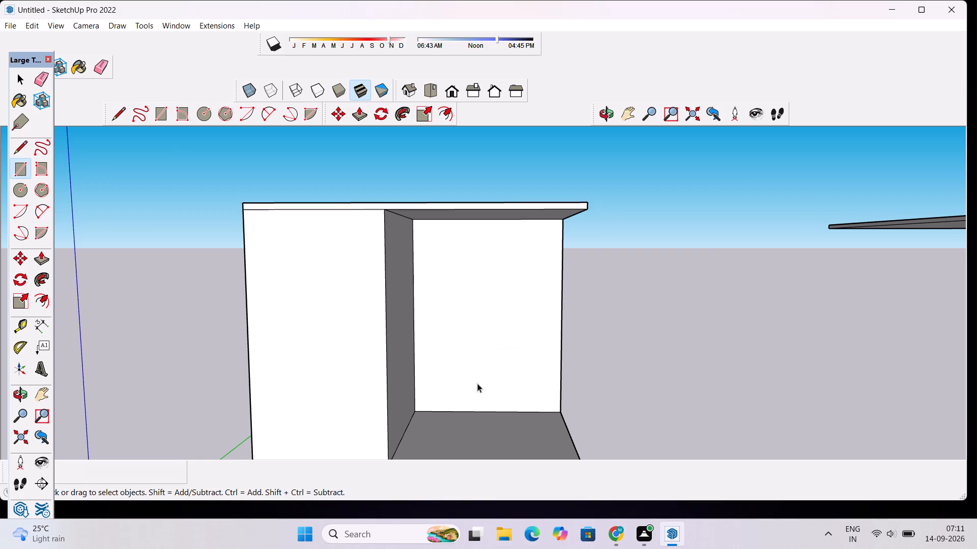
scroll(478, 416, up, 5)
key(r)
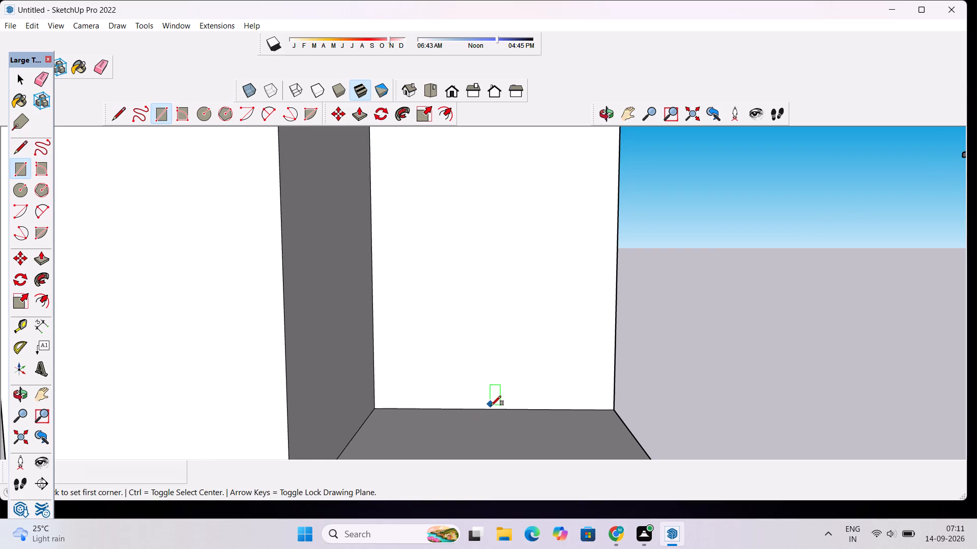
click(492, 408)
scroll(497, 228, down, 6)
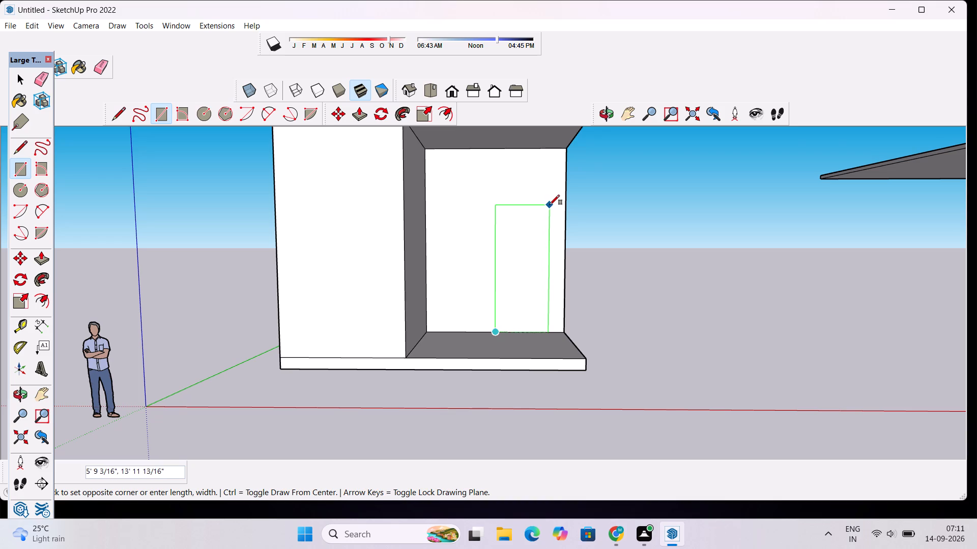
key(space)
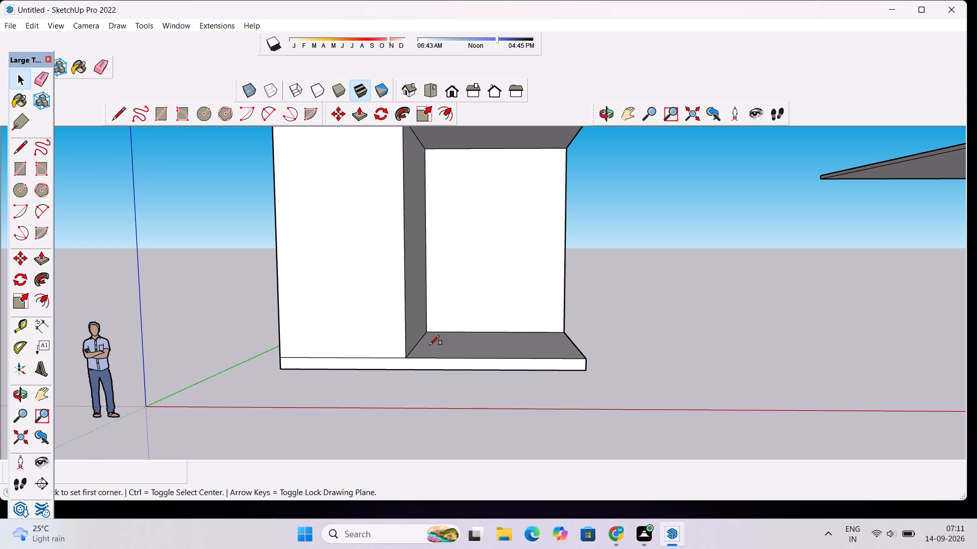
Draw a door rectangle about 5' 7" by 13' on the open bay's recessed front-facing wall, starting from the floor edge near the inner corner.
key(r)
click(445, 331)
scroll(445, 267, down, 5)
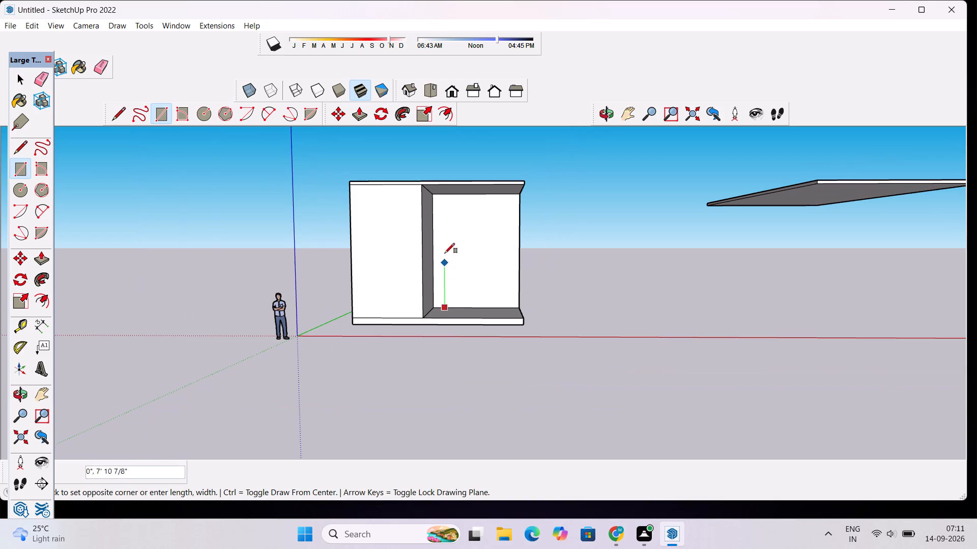
click(472, 234)
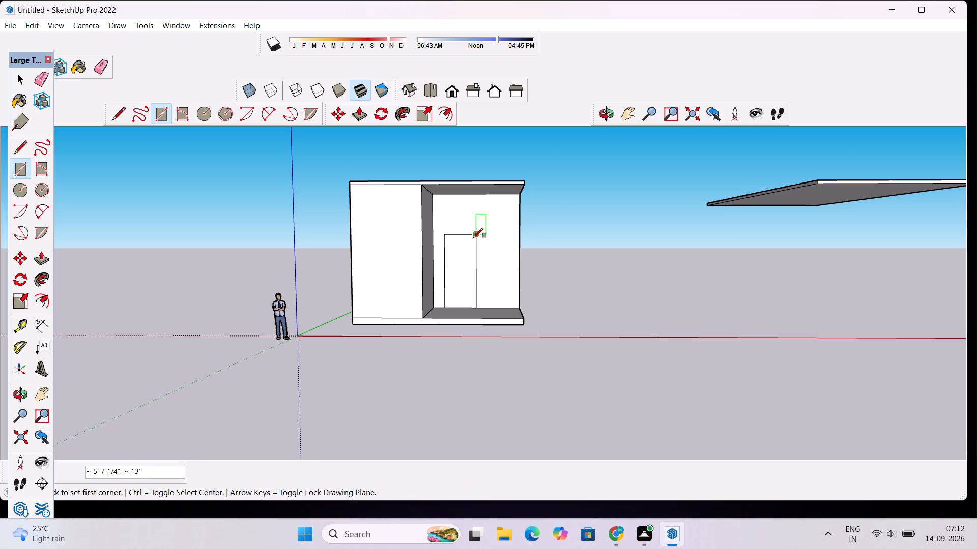
Draw a 3' 4" by 3' 4" window square beside the door outline, its top level with the door's top.
scroll(481, 232, up, 9)
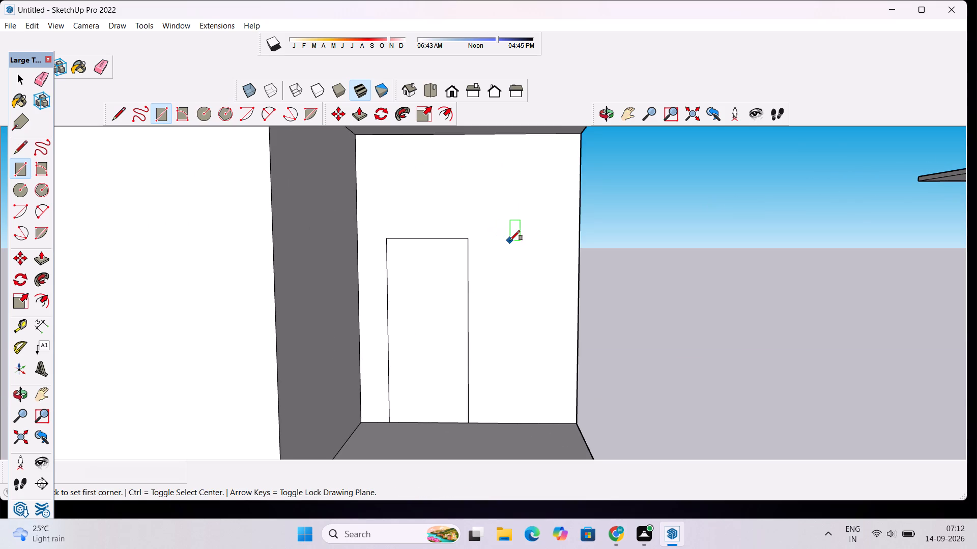
scroll(469, 240, up, 5)
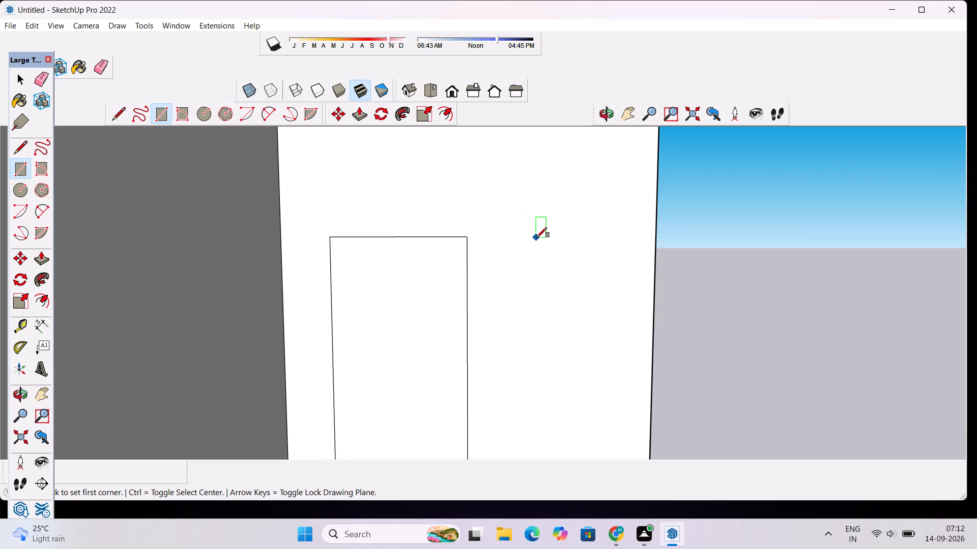
click(537, 237)
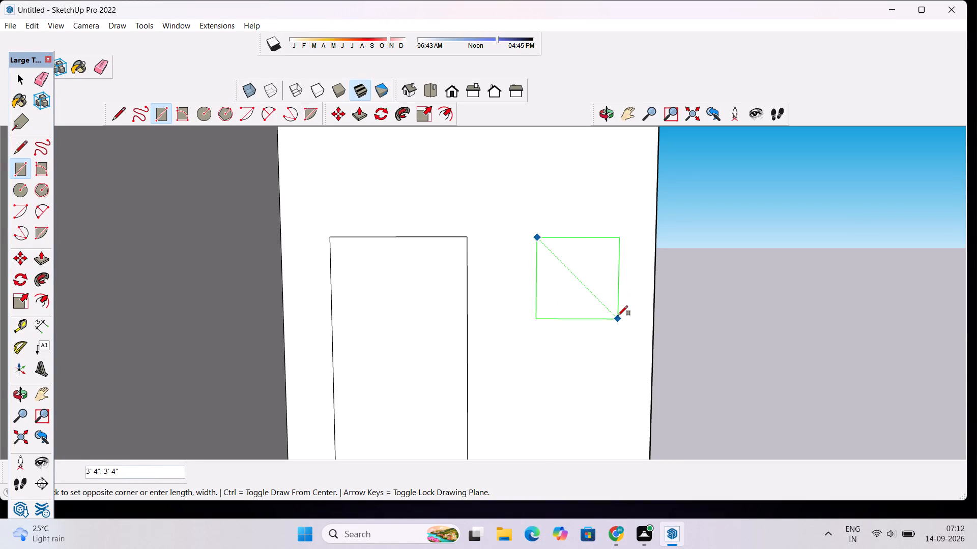
click(618, 316)
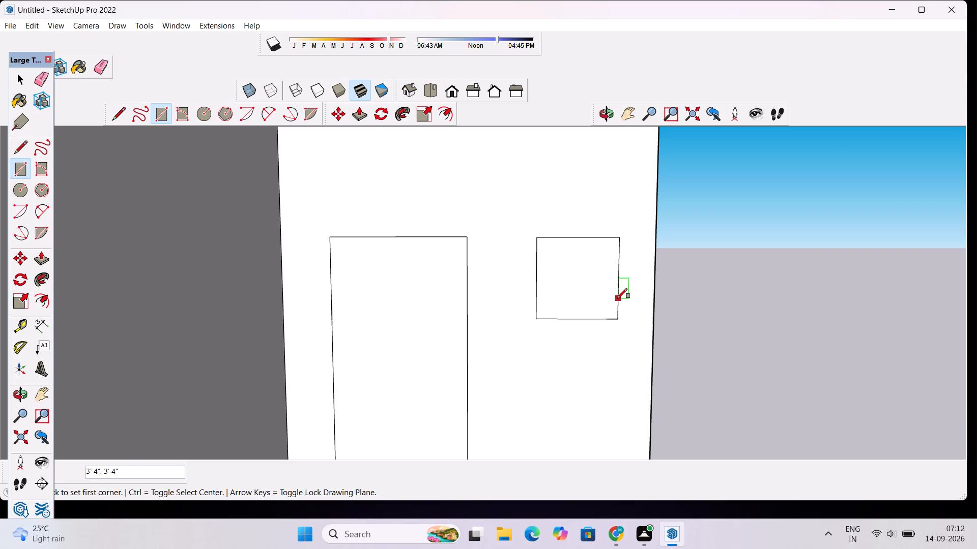
Draw a vertical 3' 4" line between the midpoints of the window square's top and bottom edges.
scroll(606, 268, down, 5)
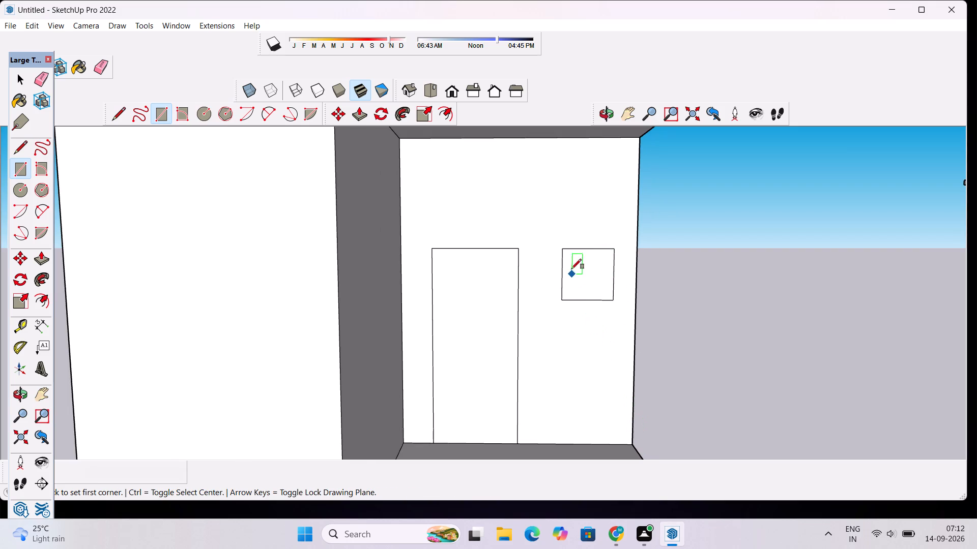
scroll(623, 274, up, 5)
key(space)
scroll(570, 278, up, 2)
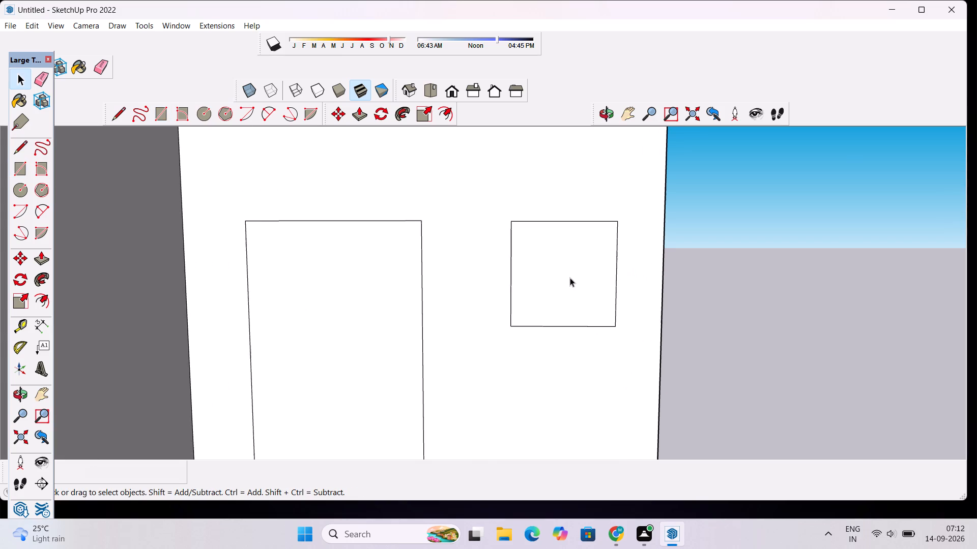
key(t)
key(space)
text(l)
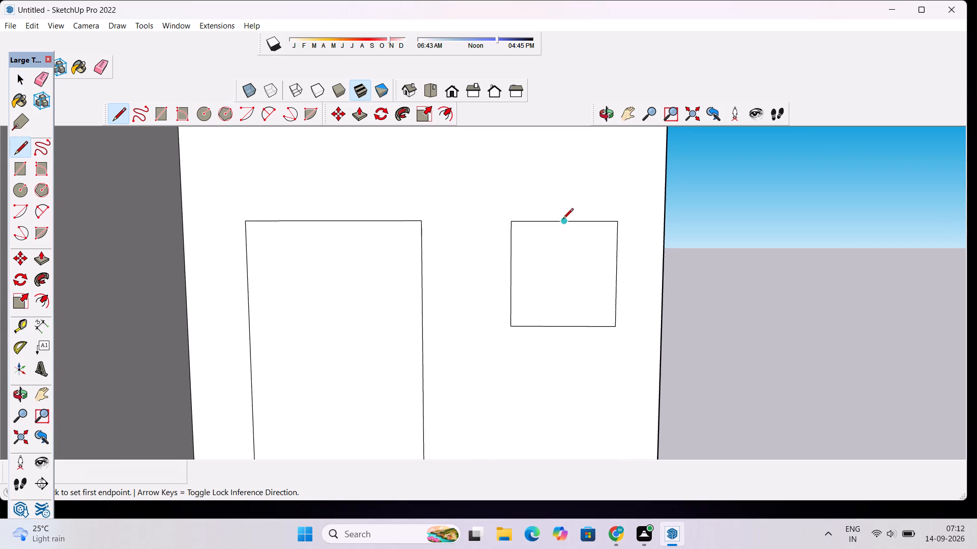
click(563, 224)
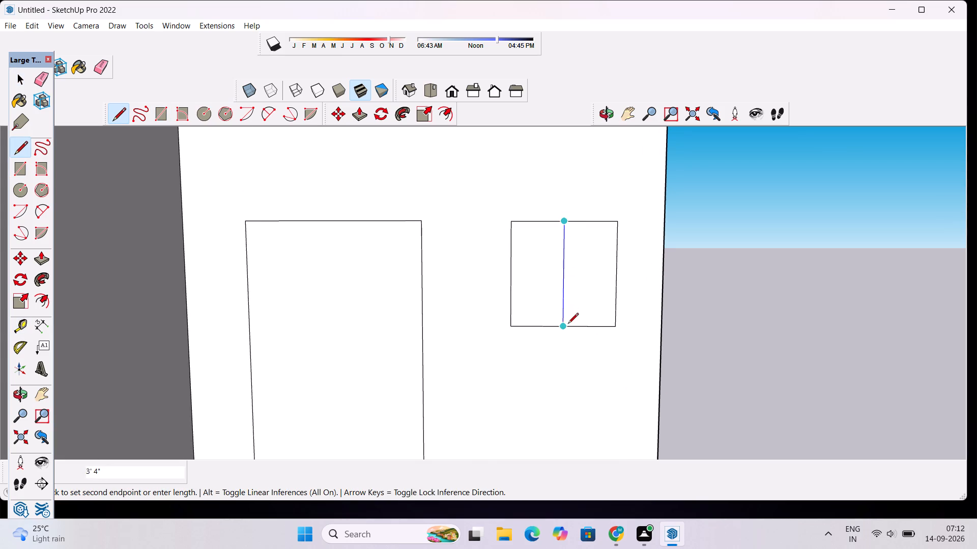
click(567, 327)
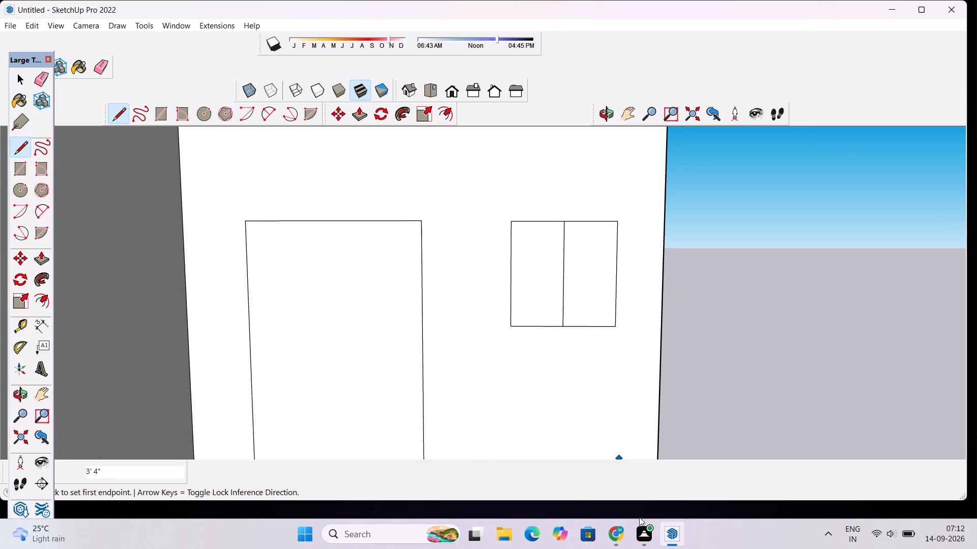
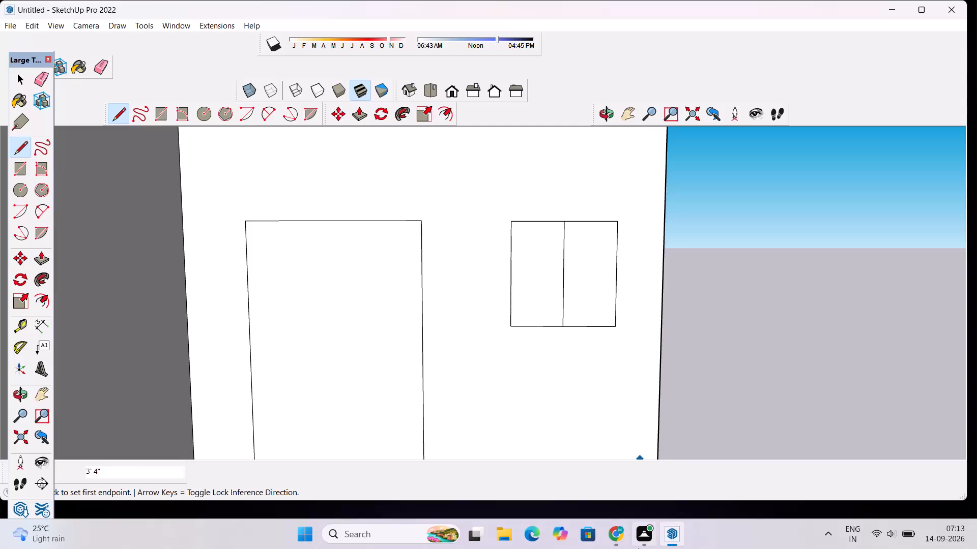
Examine the building's front, recessed door and window outlines, and roof from the front and from above.
scroll(580, 284, down, 8)
scroll(566, 268, up, 4)
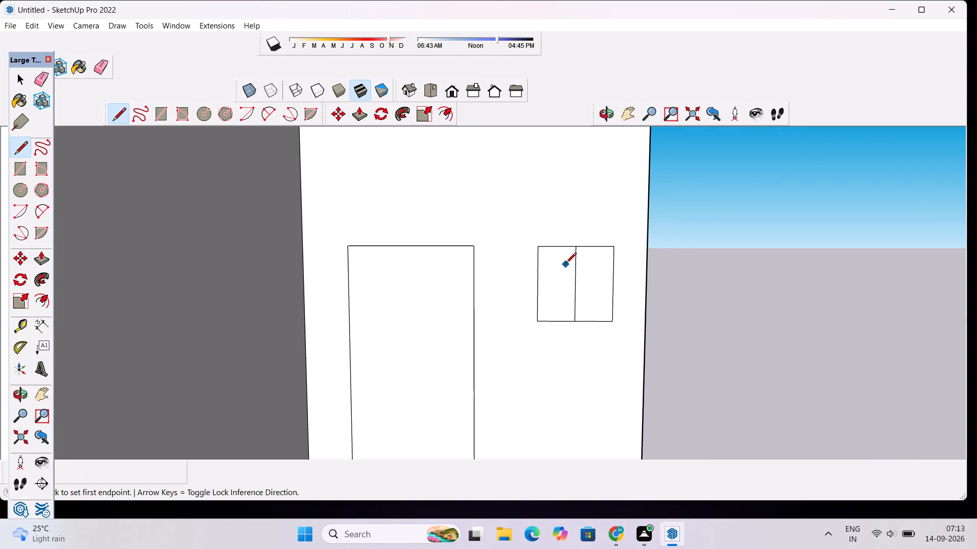
scroll(562, 231, down, 5)
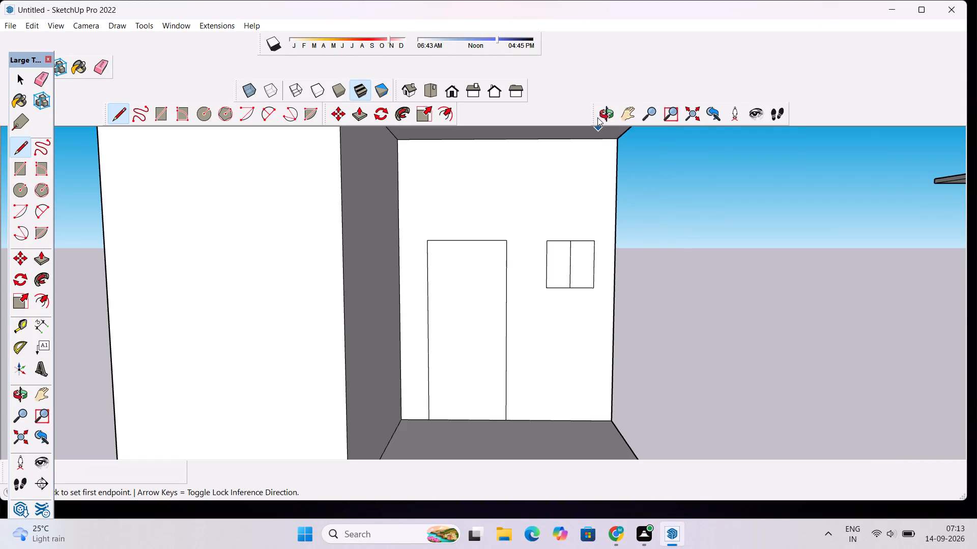
click(597, 110)
drag(597, 147, 597, 175)
scroll(597, 151, down, 5)
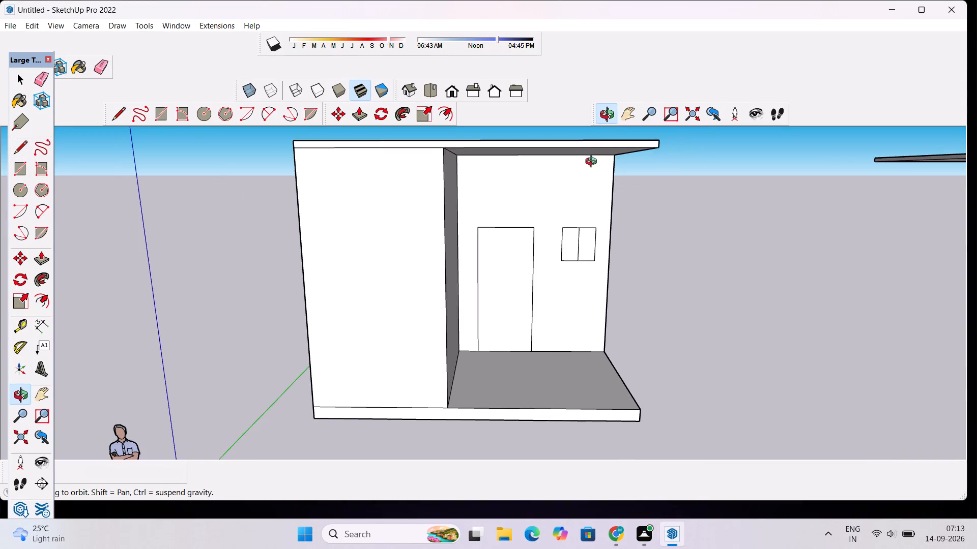
scroll(572, 215, down, 5)
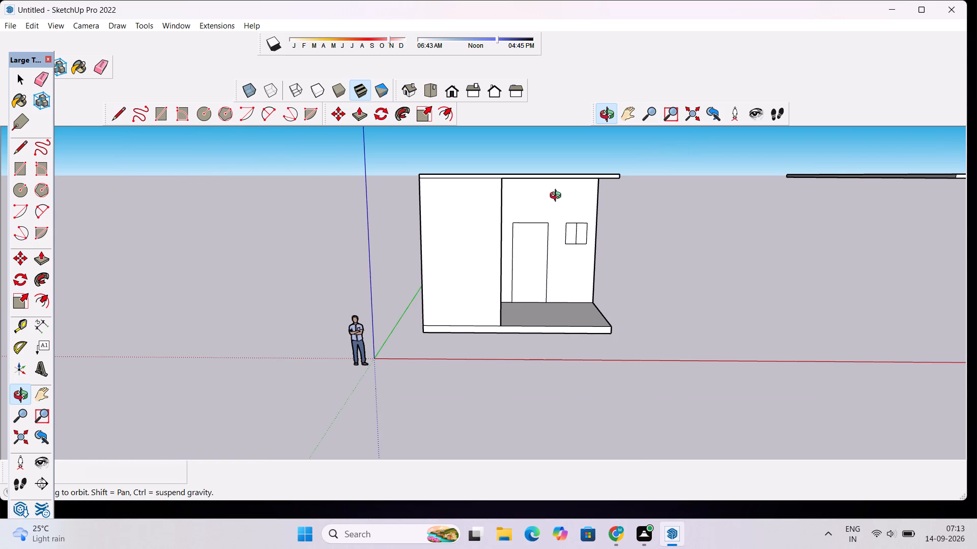
drag(558, 197, 552, 256)
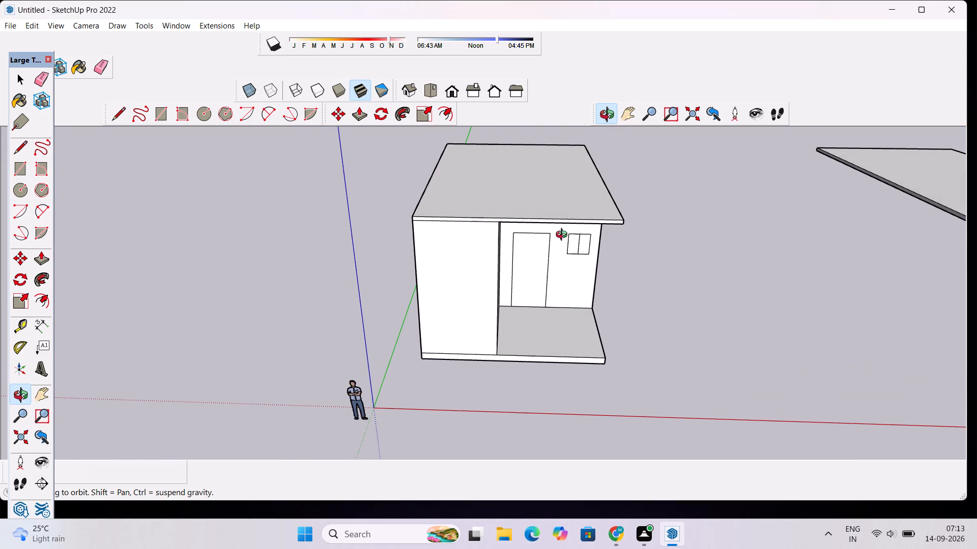
scroll(555, 229, down, 4)
drag(614, 218, 578, 231)
drag(560, 287, 567, 255)
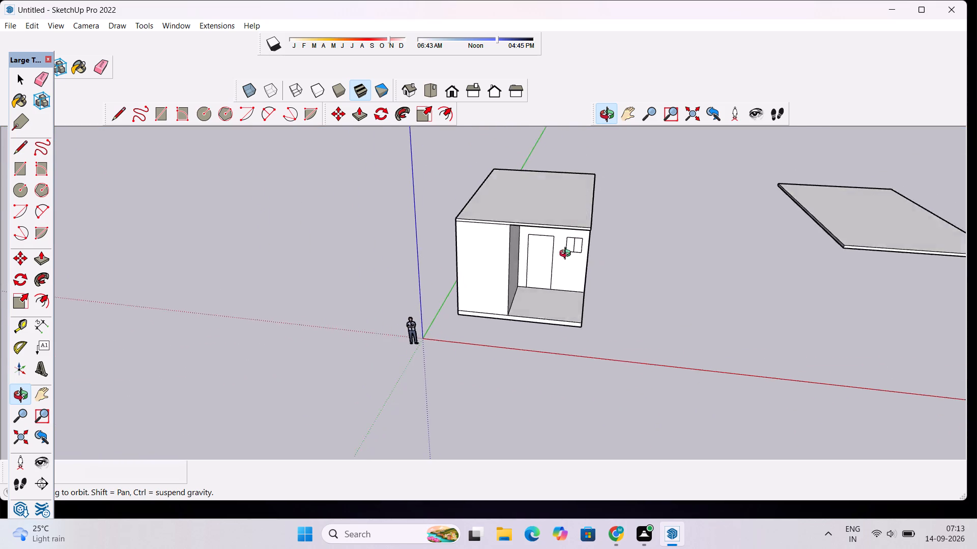
drag(567, 255, 580, 200)
scroll(528, 200, up, 2)
scroll(526, 191, down, 3)
drag(528, 188, 528, 281)
scroll(549, 200, down, 4)
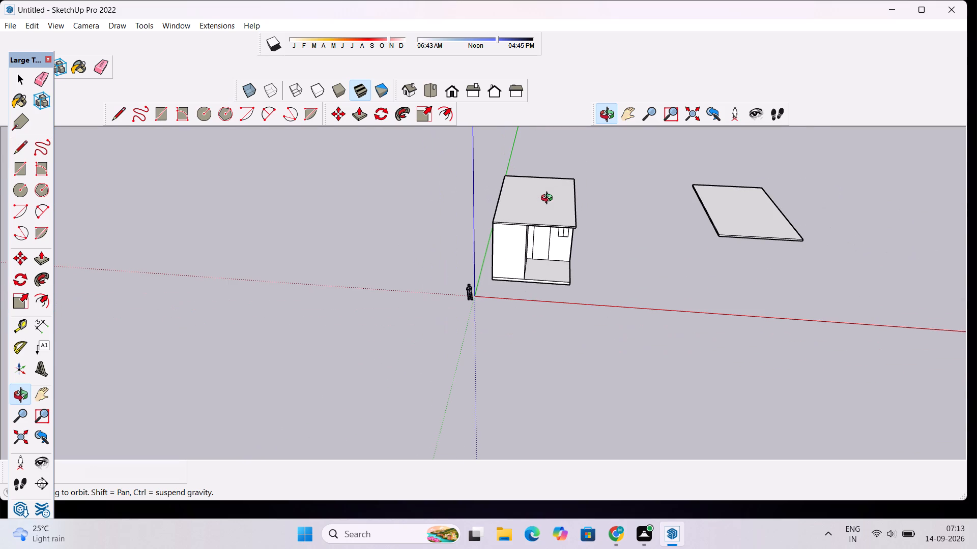
scroll(554, 177, up, 5)
scroll(557, 176, down, 5)
drag(578, 198, 571, 226)
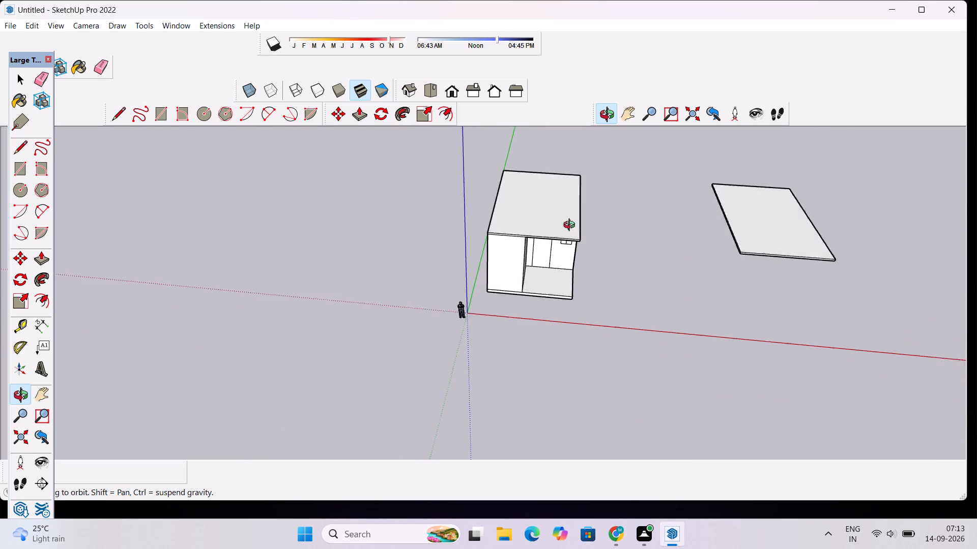
Place a guide line 9" inside the roof's left long edge with the Tape Measure.
drag(571, 226, 392, 241)
scroll(538, 207, up, 4)
drag(500, 266, 500, 277)
scroll(496, 267, up, 4)
key(t)
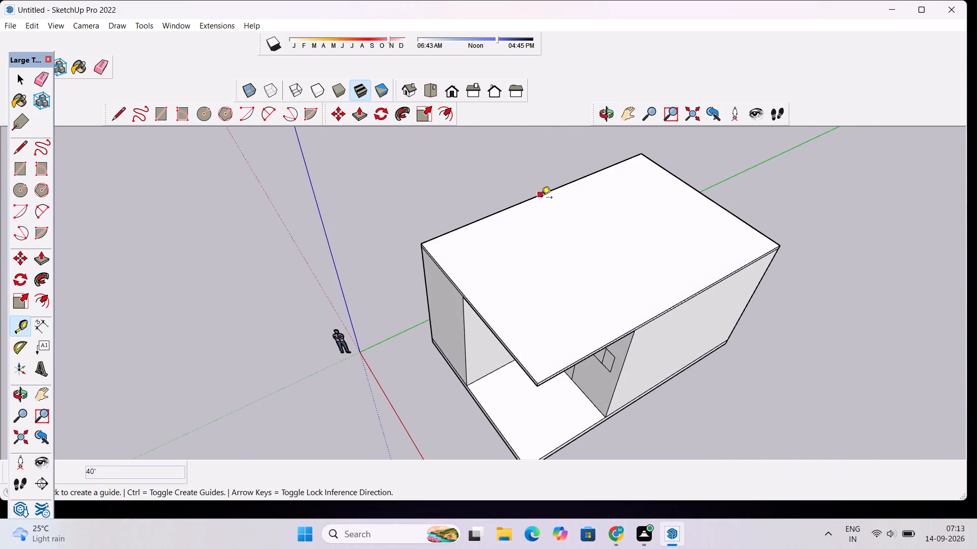
scroll(541, 198, up, 5)
click(545, 192)
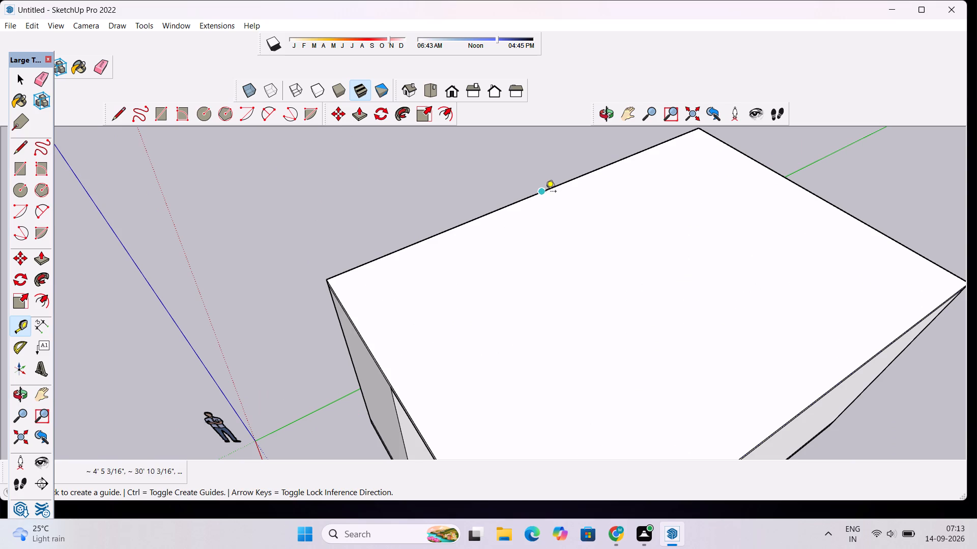
text(9")
key(Return)
Place a guide line 9" inside the roof's back edge.
scroll(557, 206, down, 8)
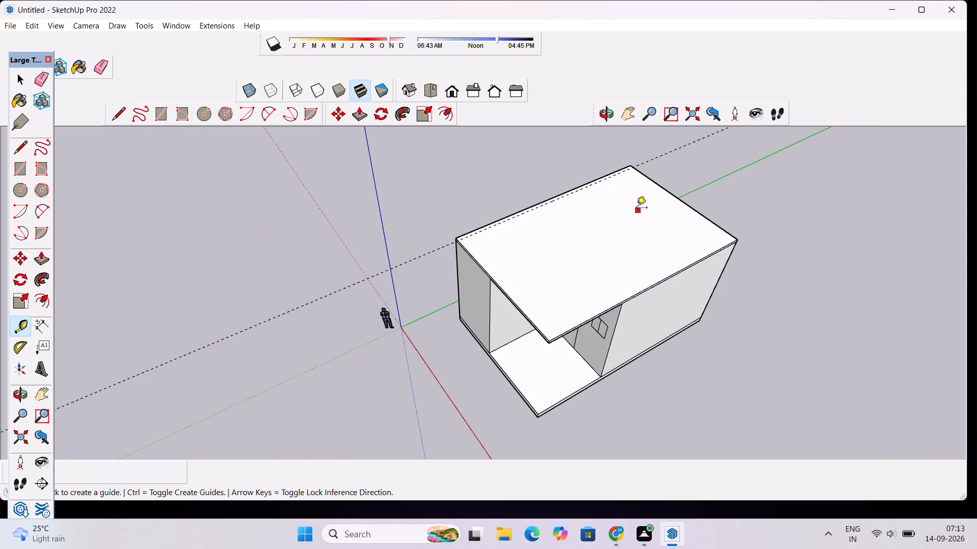
scroll(698, 190, up, 5)
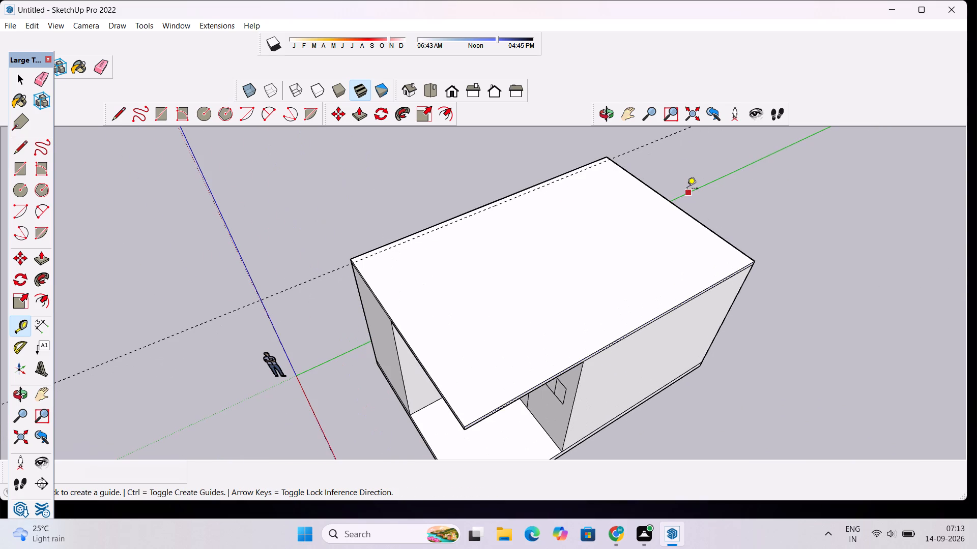
scroll(678, 180, up, 6)
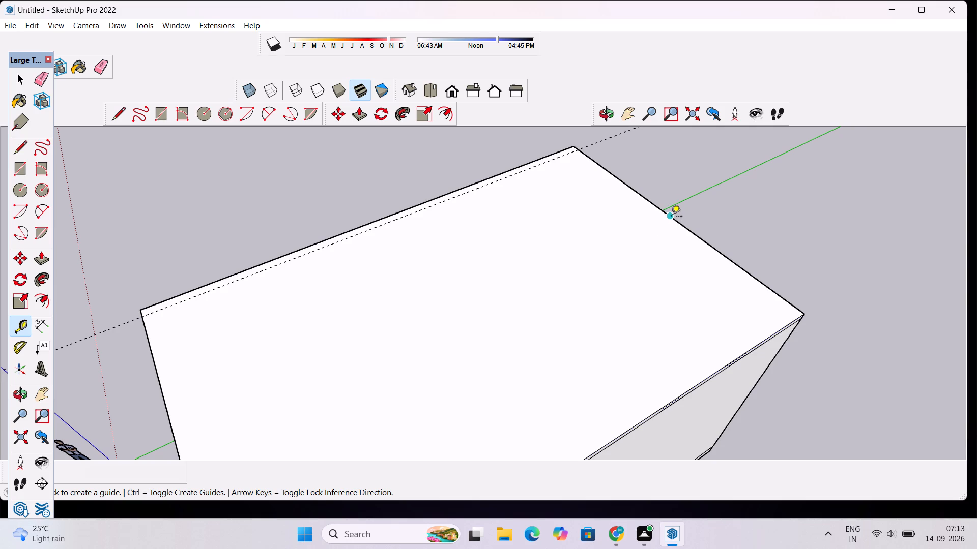
click(671, 217)
text(9")
key(Return)
Place a guide line 9" inside the roof's right long edge, above the open bay's side.
scroll(524, 221, down, 9)
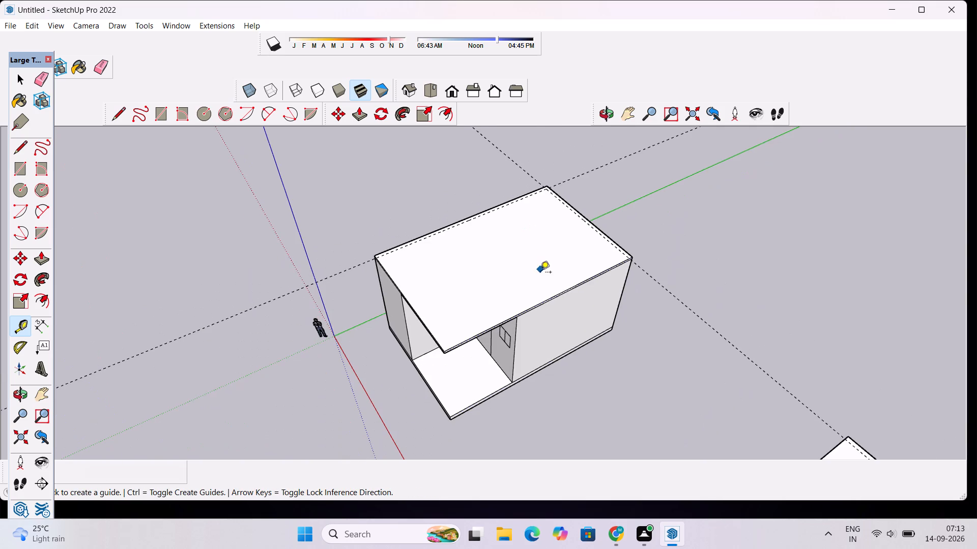
scroll(541, 280, up, 11)
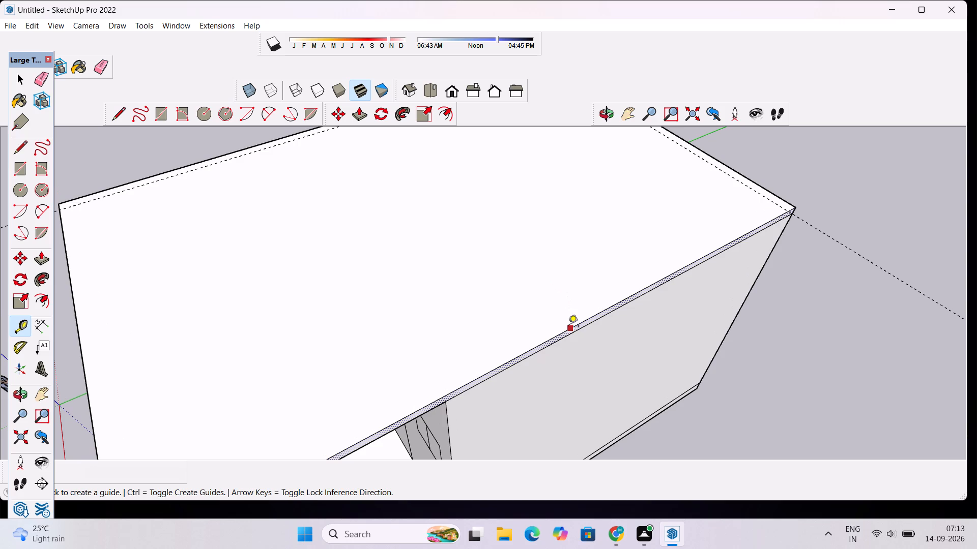
click(568, 328)
text(9")
key(Return)
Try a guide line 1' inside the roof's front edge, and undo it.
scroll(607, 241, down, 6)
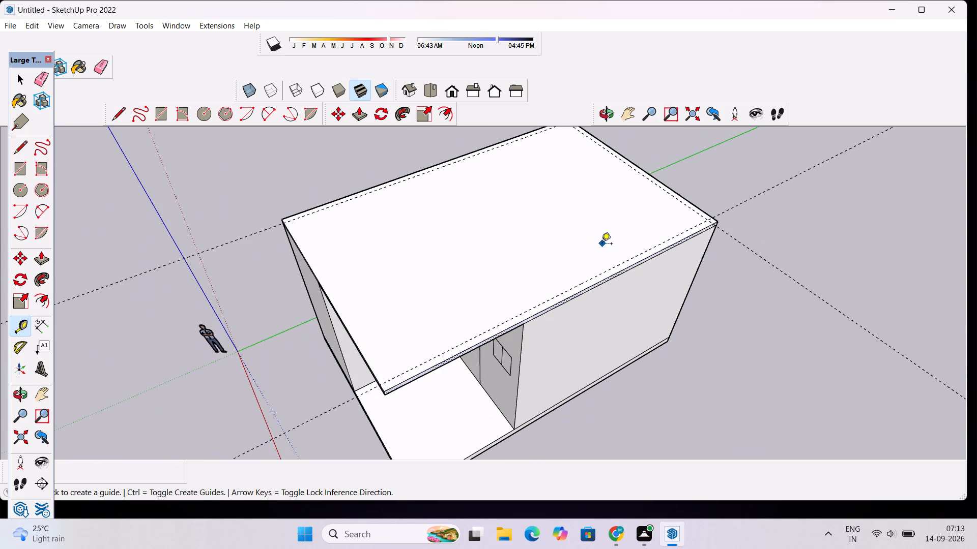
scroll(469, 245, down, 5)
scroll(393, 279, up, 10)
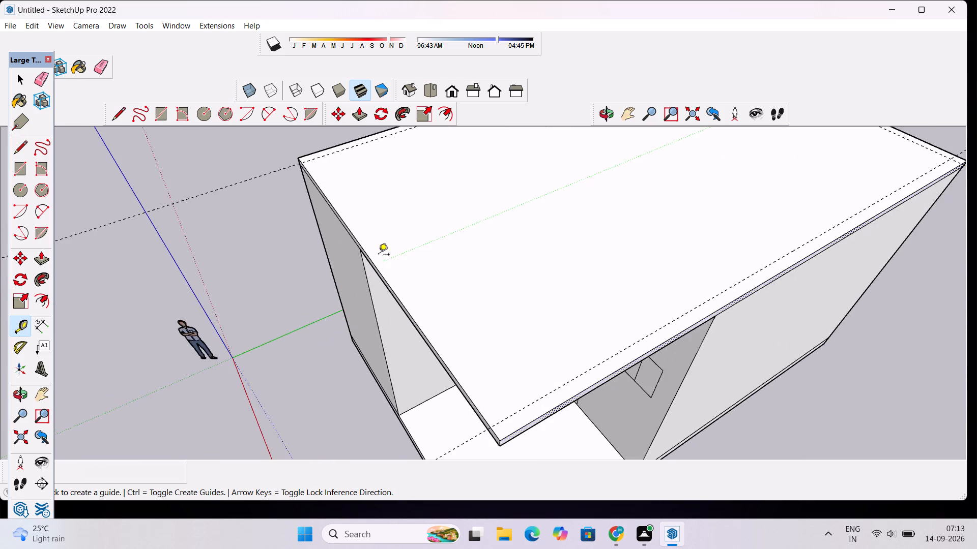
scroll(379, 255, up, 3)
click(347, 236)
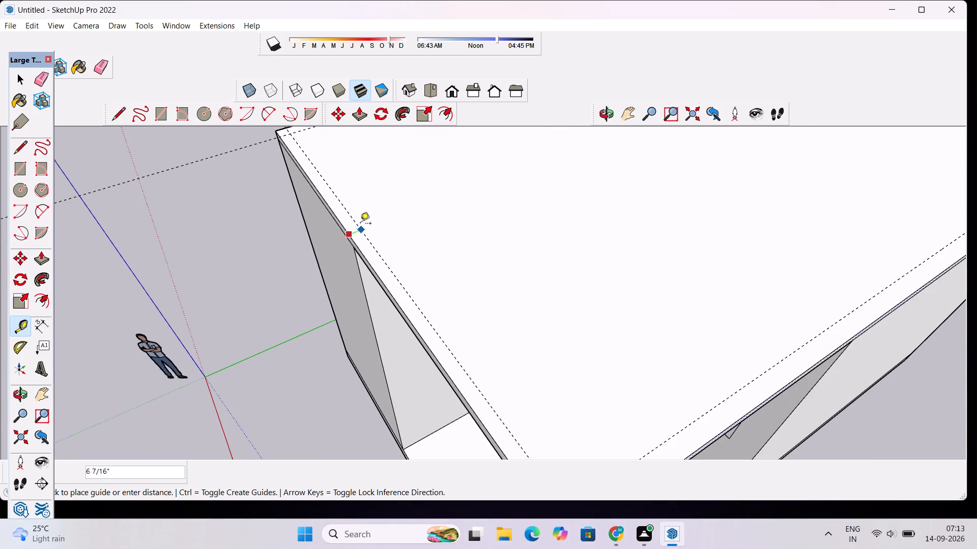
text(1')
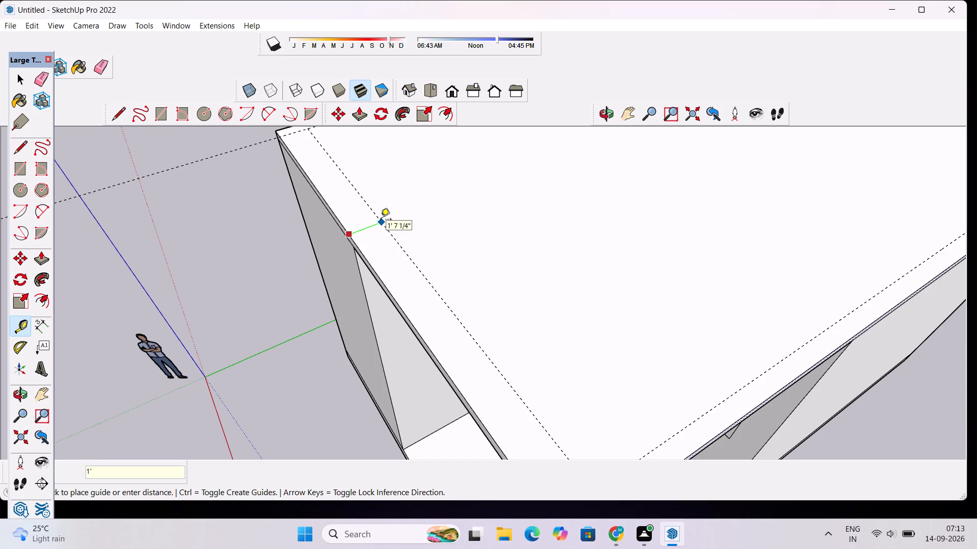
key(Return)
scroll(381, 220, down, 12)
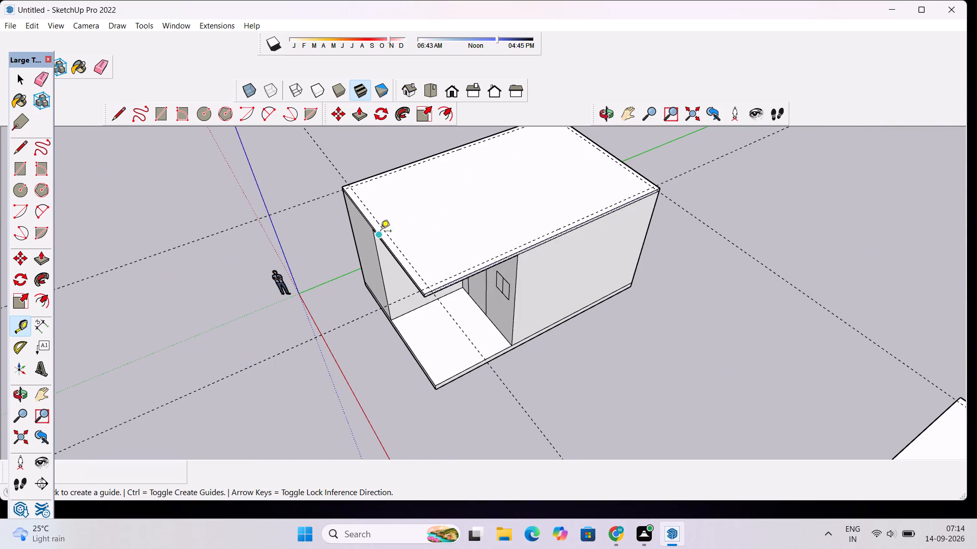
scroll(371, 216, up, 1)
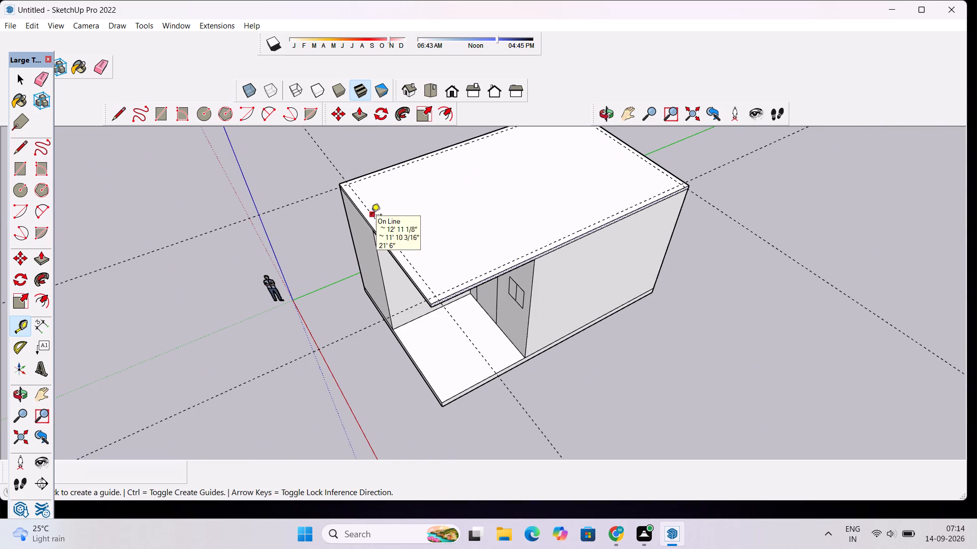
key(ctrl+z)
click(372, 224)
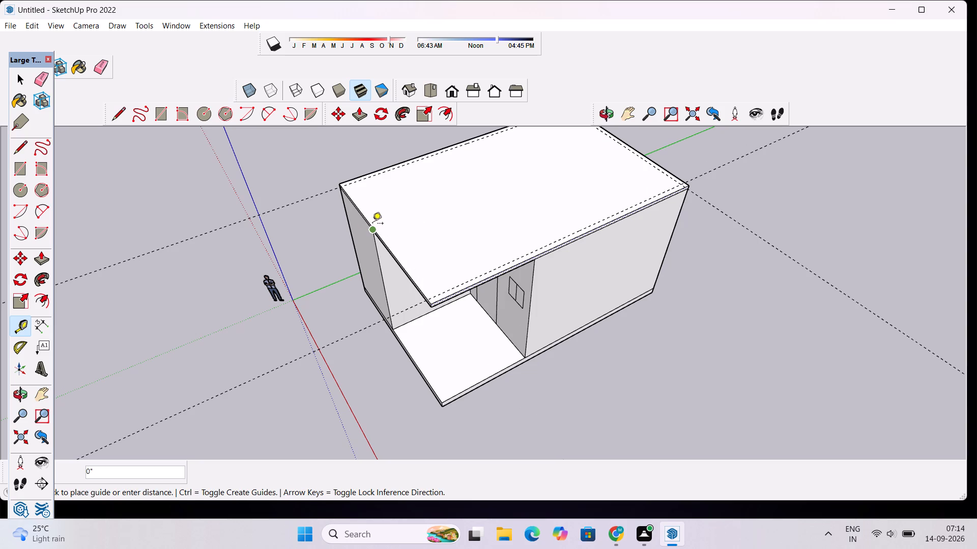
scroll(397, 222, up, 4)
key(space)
Place a guide line 11" inside the roof's front edge.
scroll(372, 223, up, 3)
key(t)
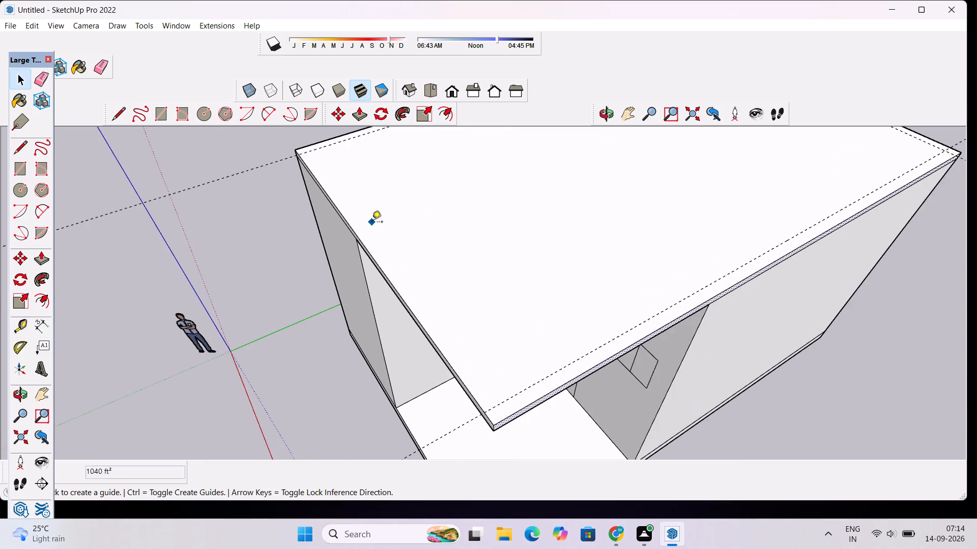
scroll(353, 222, up, 4)
click(339, 212)
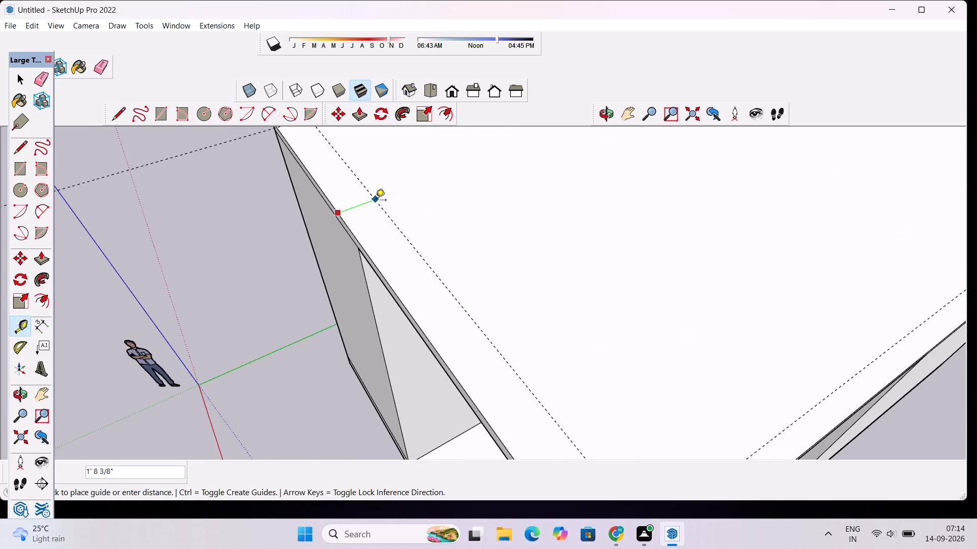
key(1)
text(1")
key(Return)
Draw an inset rectangle on the roof from the back-left guide intersection to the front-right guide intersection.
scroll(376, 201, down, 8)
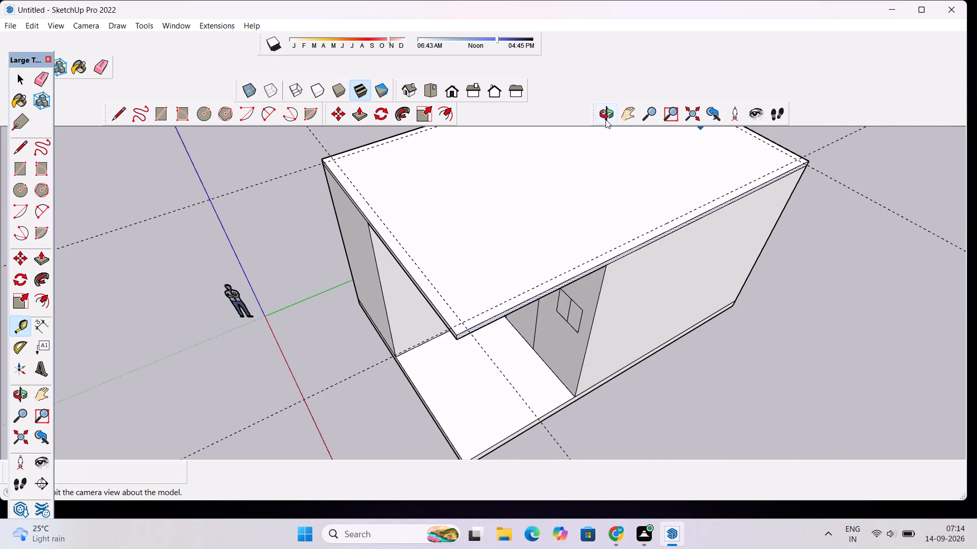
click(598, 118)
drag(529, 221, 620, 171)
scroll(512, 214, down, 6)
drag(439, 229, 500, 201)
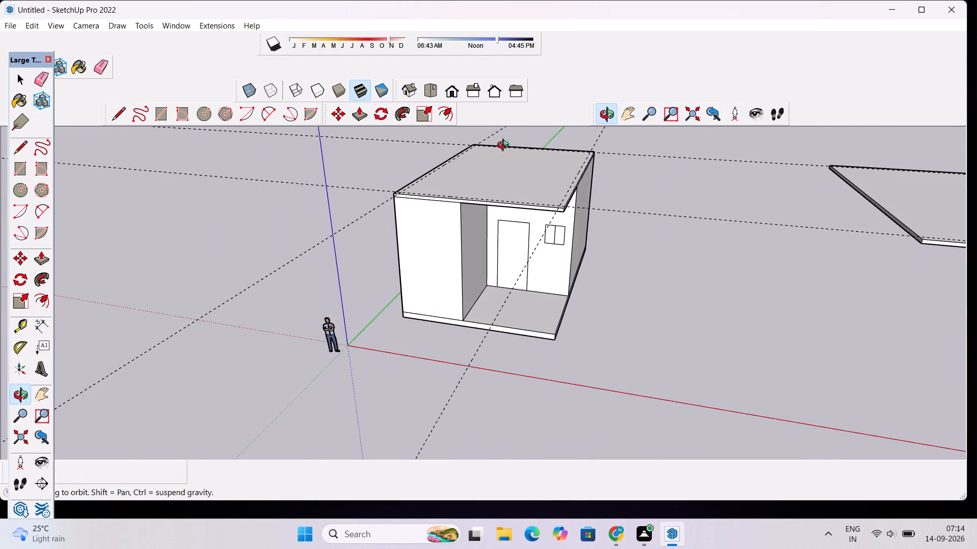
scroll(507, 132, up, 10)
scroll(440, 146, up, 5)
drag(445, 172, 485, 271)
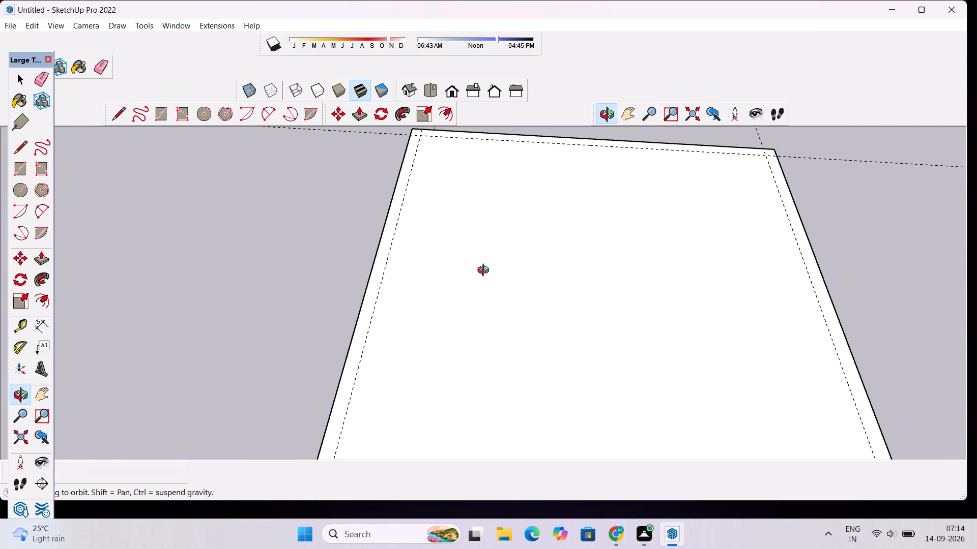
scroll(422, 178, down, 5)
scroll(420, 138, up, 5)
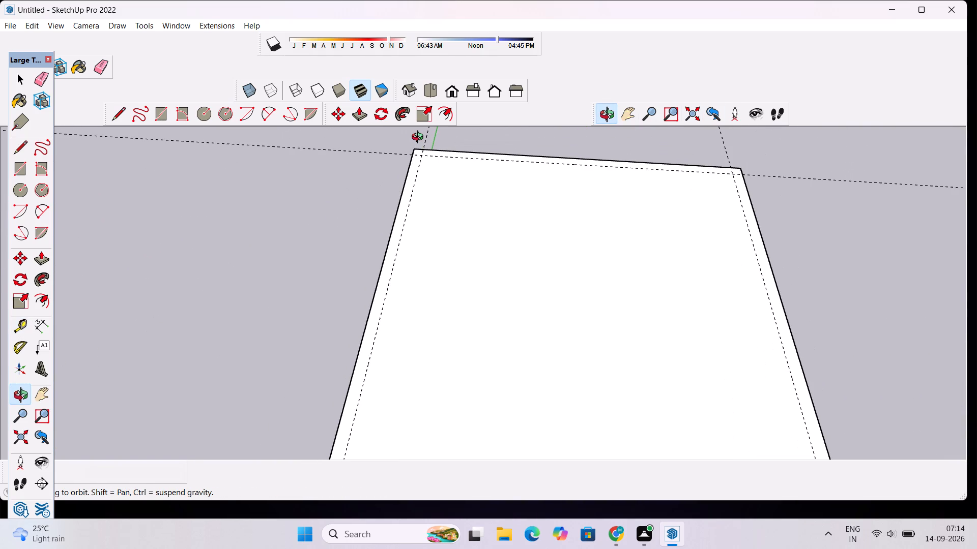
key(r)
click(422, 155)
scroll(424, 162, down, 6)
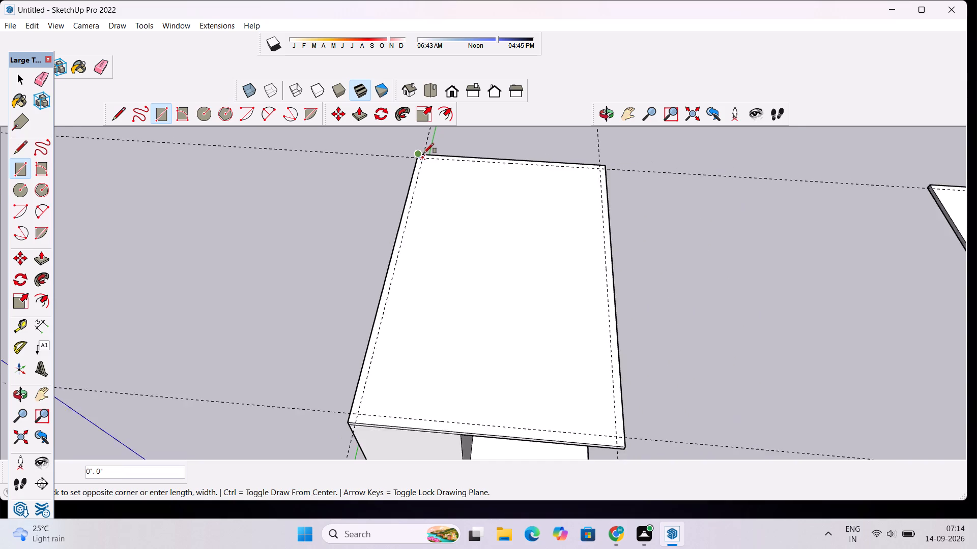
scroll(424, 153, down, 5)
scroll(514, 288, up, 5)
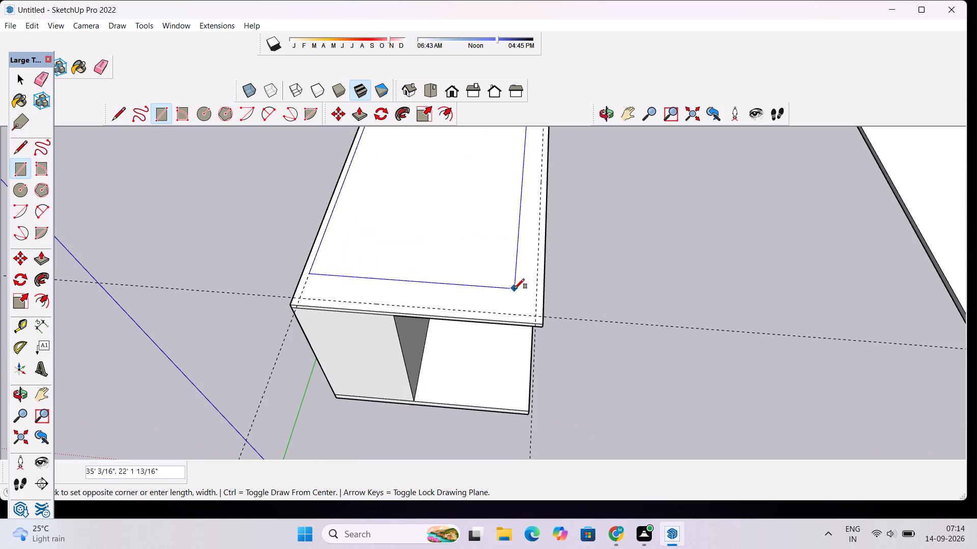
click(535, 317)
Erase the four guide lines around the roof, keeping the inset rectangle.
scroll(534, 312, down, 7)
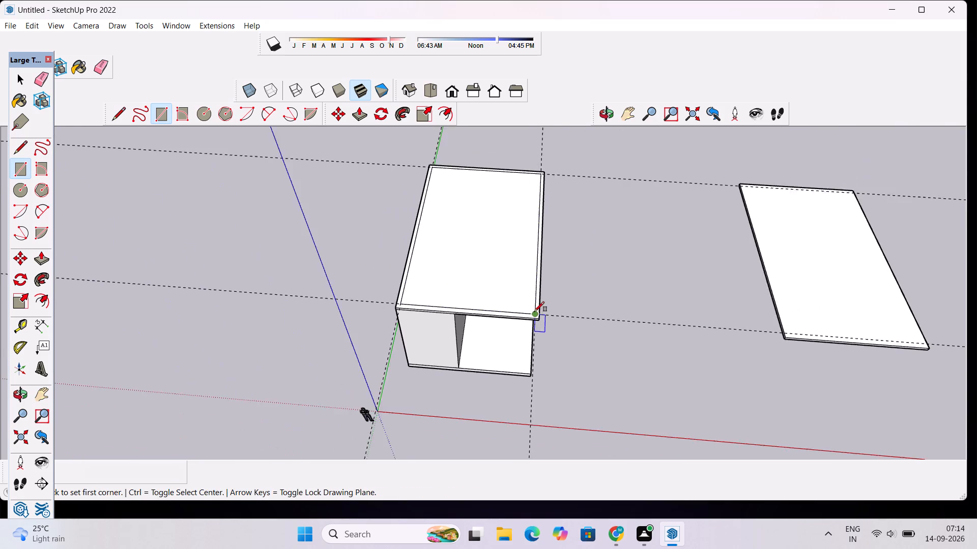
key(space)
text(e)
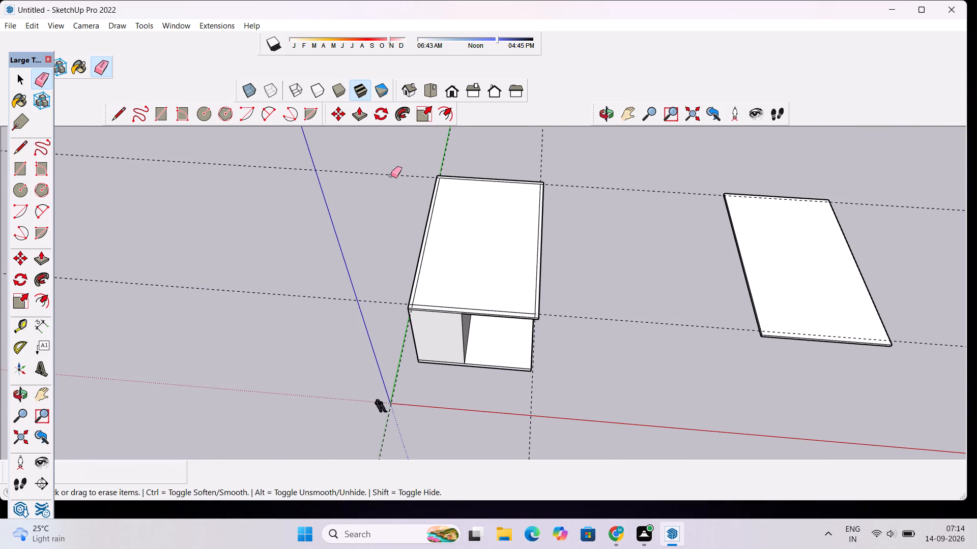
click(391, 175)
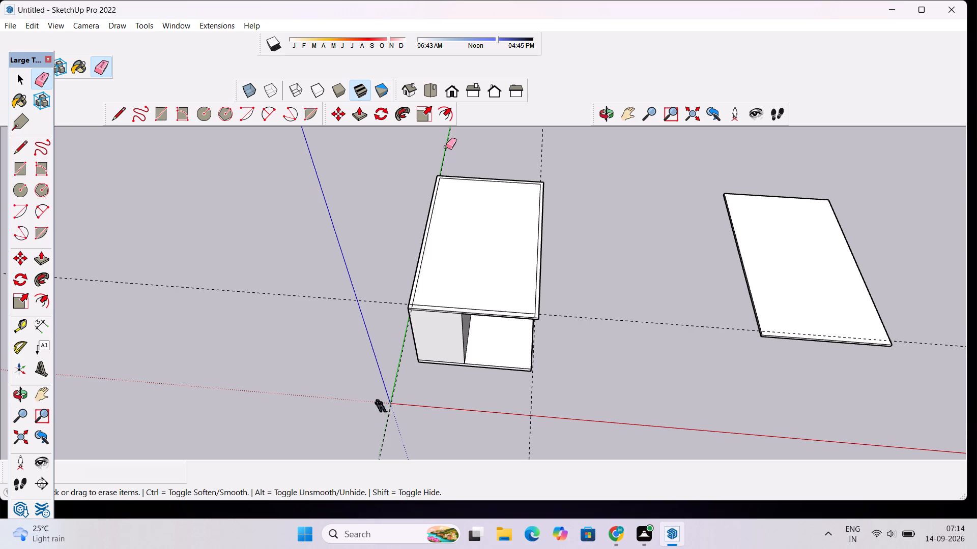
click(446, 147)
click(541, 155)
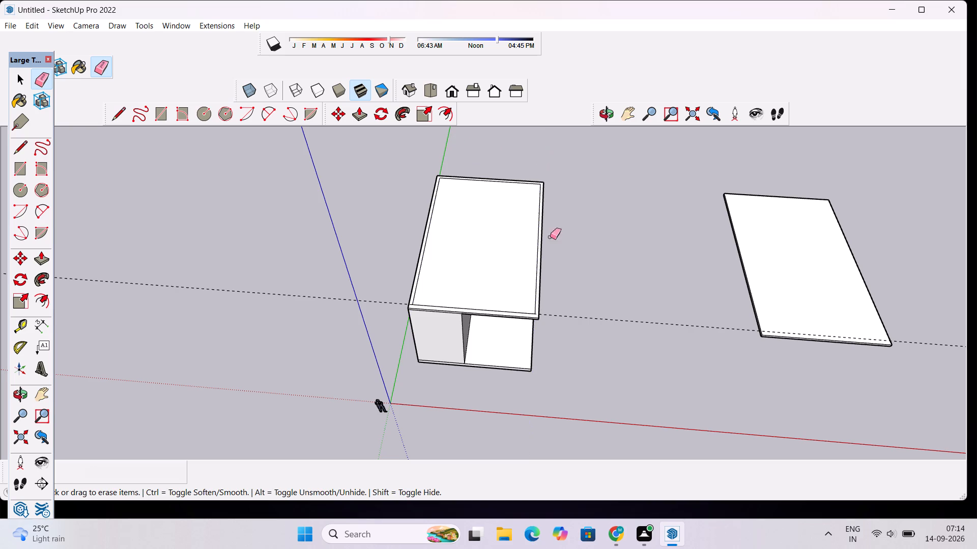
click(588, 316)
click(588, 318)
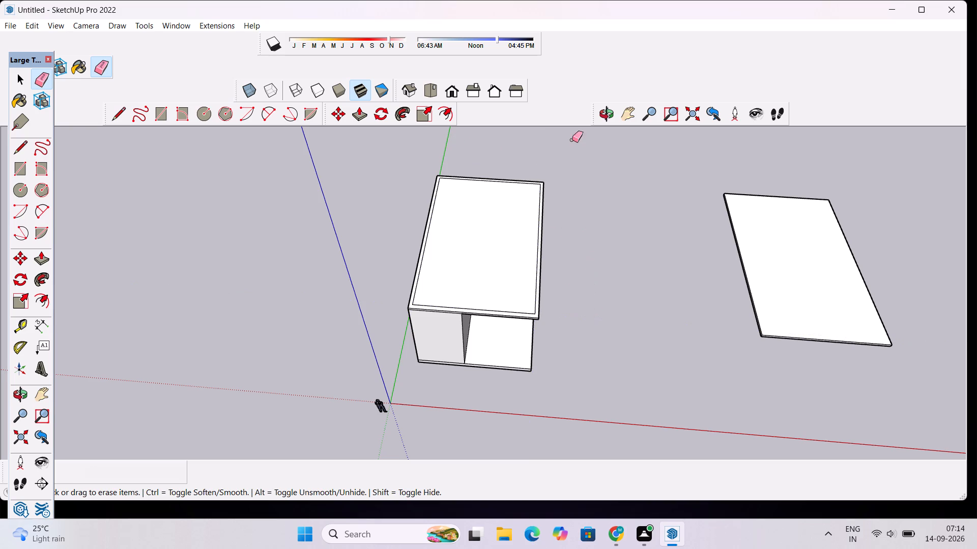
Examine the roof's inset border and the open front bay from above and from the front.
click(602, 113)
drag(514, 345, 529, 204)
scroll(515, 199, up, 6)
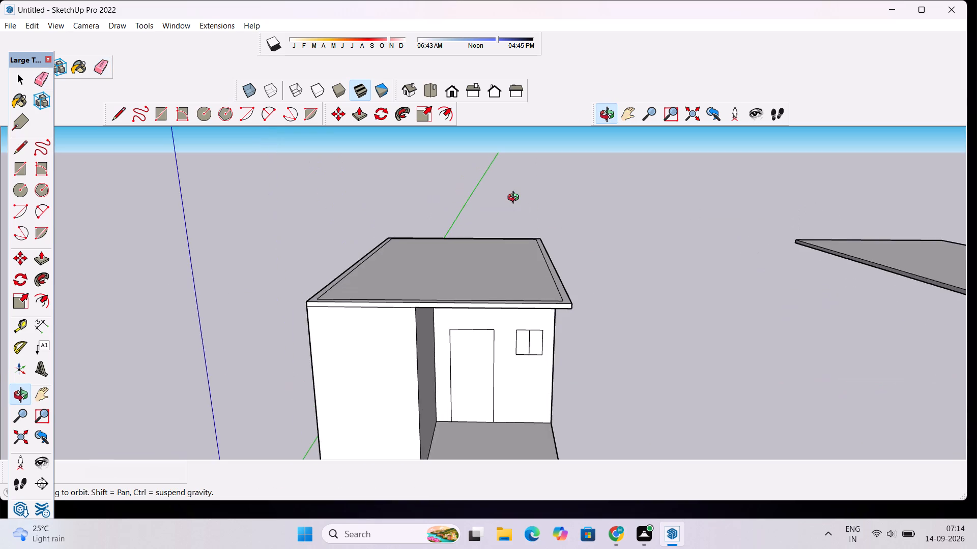
drag(507, 210, 386, 392)
scroll(382, 390, down, 4)
scroll(347, 371, up, 4)
drag(354, 365, 395, 355)
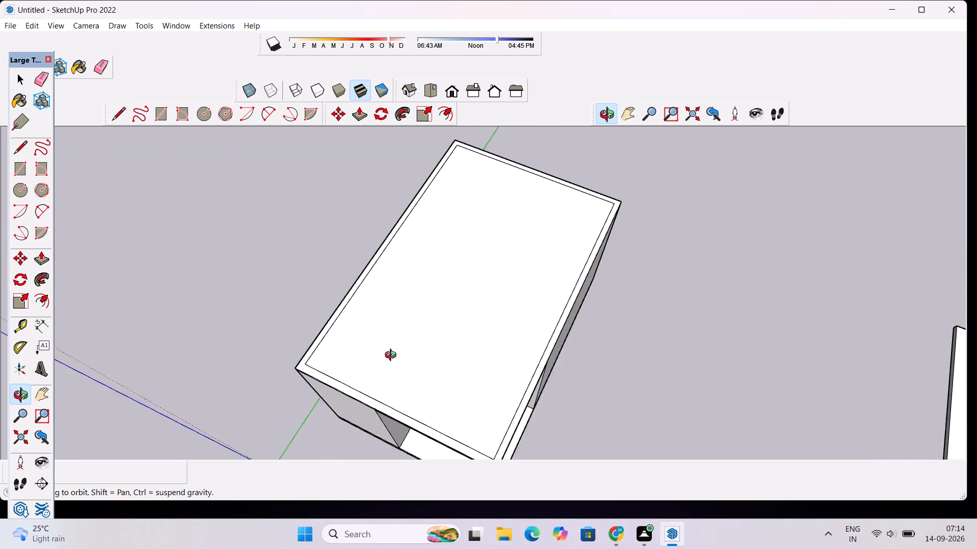
drag(395, 355, 410, 346)
scroll(411, 346, down, 4)
drag(434, 416, 466, 385)
key(space)
scroll(457, 396, up, 5)
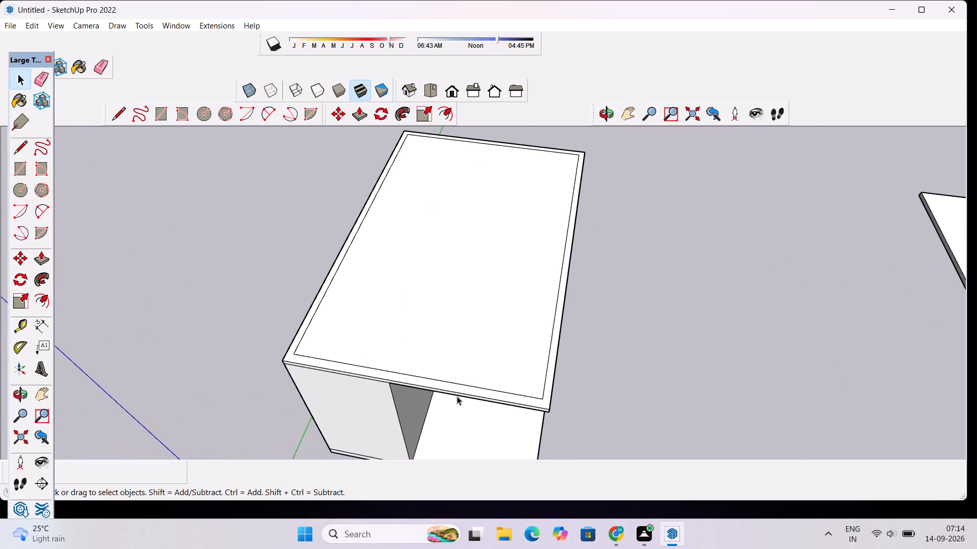
scroll(457, 390, down, 5)
click(603, 114)
drag(514, 287, 574, 119)
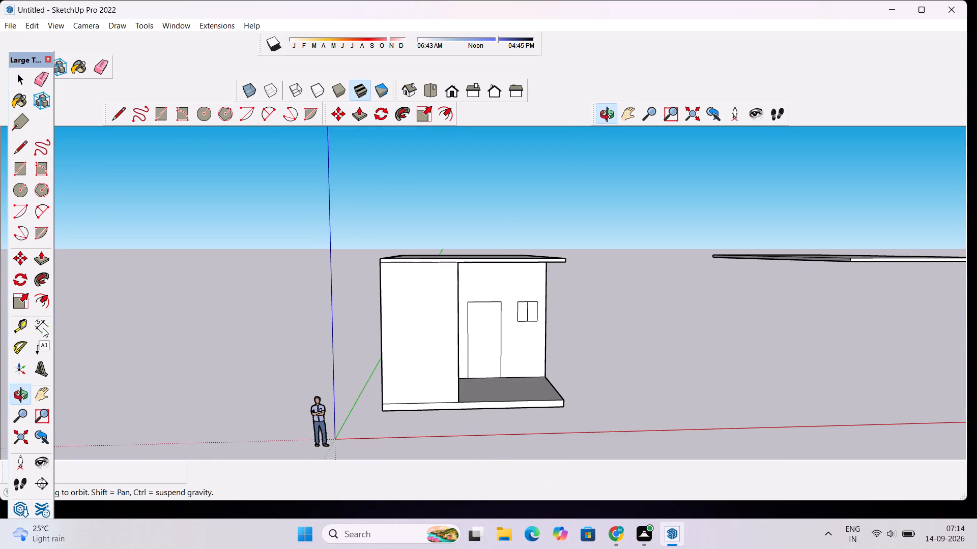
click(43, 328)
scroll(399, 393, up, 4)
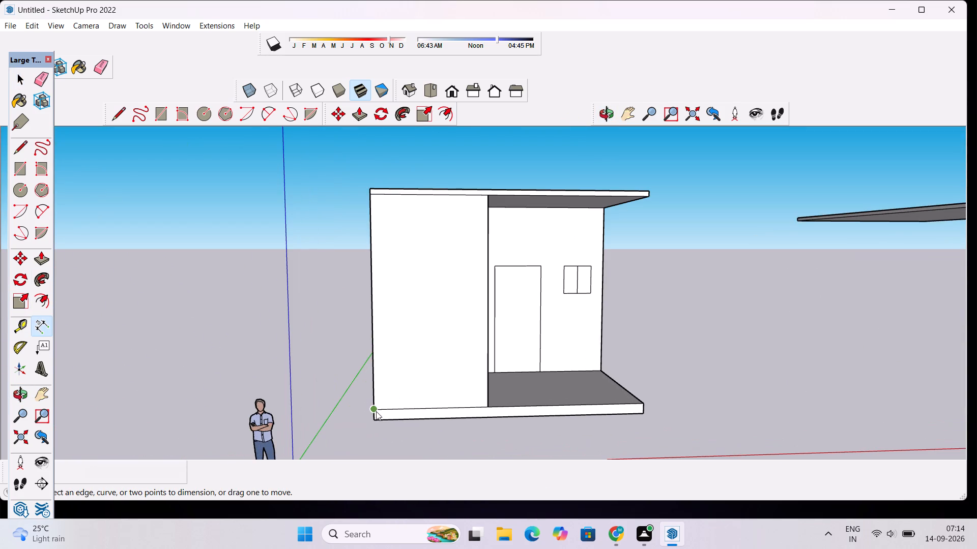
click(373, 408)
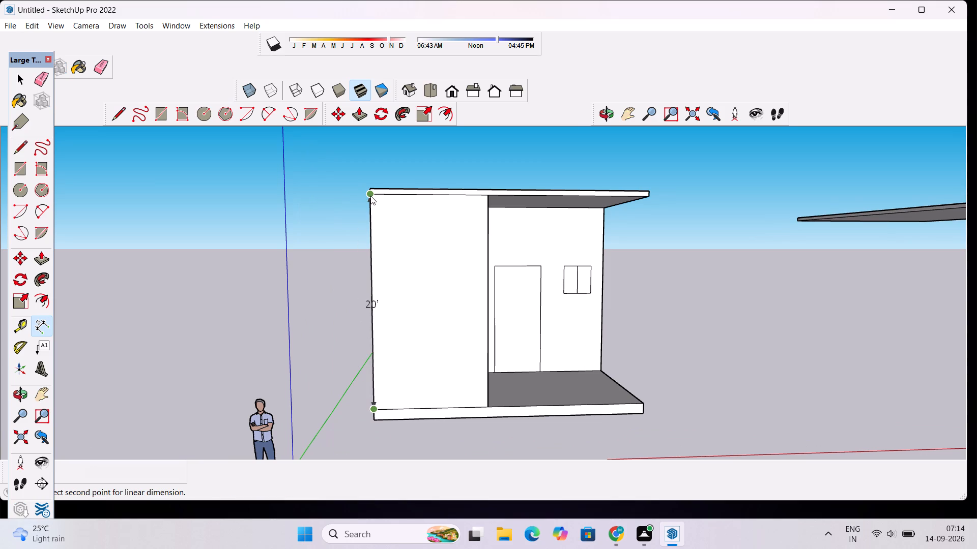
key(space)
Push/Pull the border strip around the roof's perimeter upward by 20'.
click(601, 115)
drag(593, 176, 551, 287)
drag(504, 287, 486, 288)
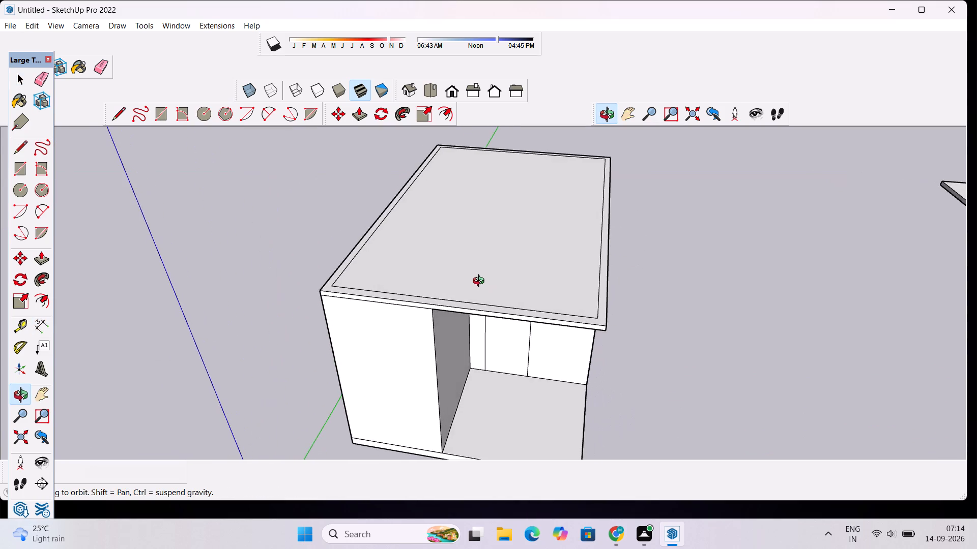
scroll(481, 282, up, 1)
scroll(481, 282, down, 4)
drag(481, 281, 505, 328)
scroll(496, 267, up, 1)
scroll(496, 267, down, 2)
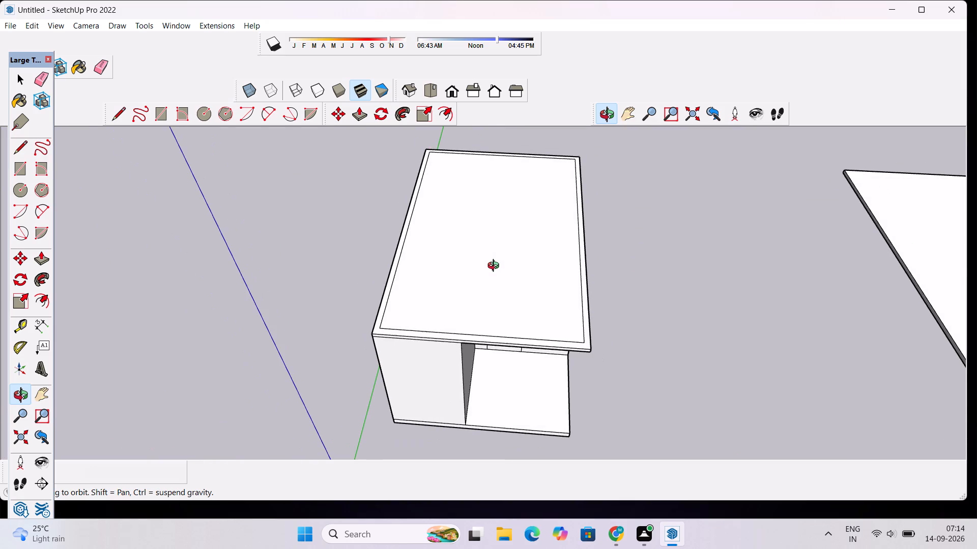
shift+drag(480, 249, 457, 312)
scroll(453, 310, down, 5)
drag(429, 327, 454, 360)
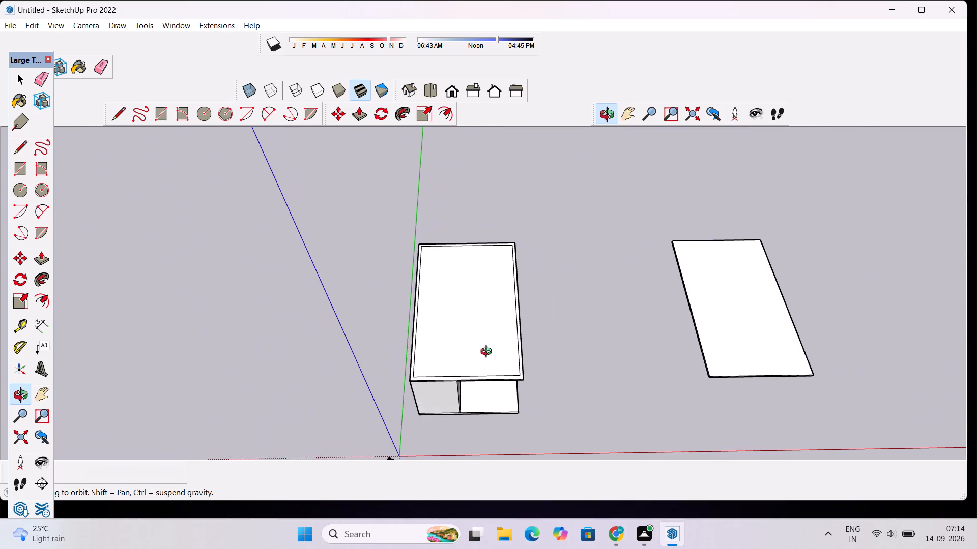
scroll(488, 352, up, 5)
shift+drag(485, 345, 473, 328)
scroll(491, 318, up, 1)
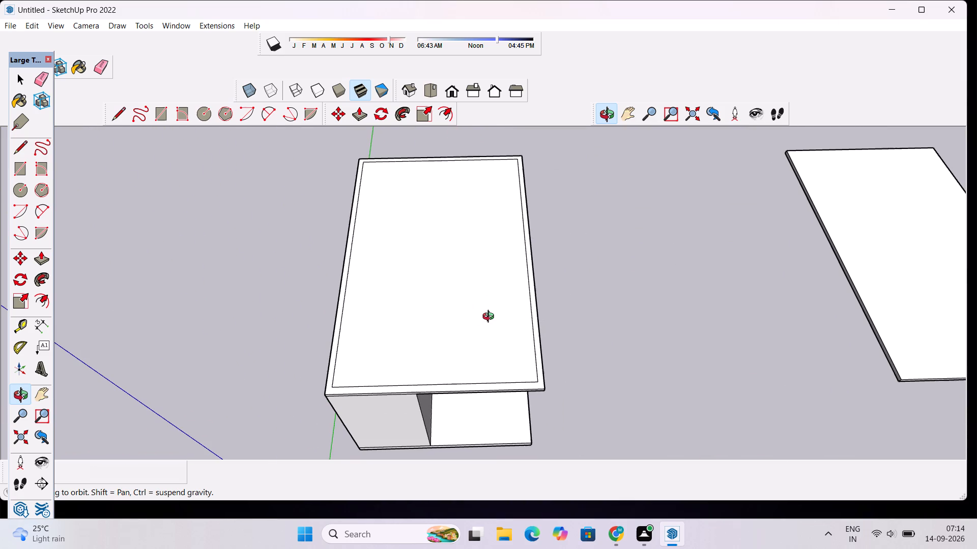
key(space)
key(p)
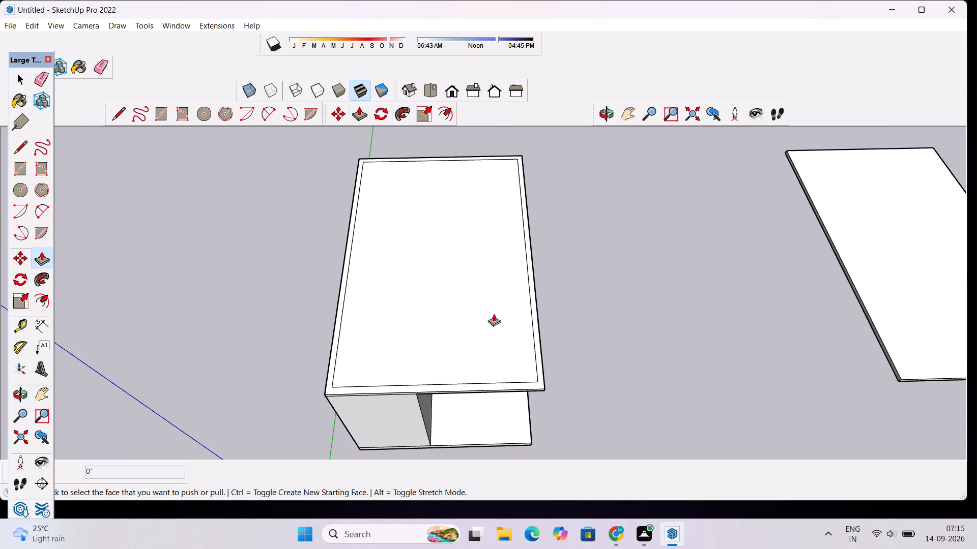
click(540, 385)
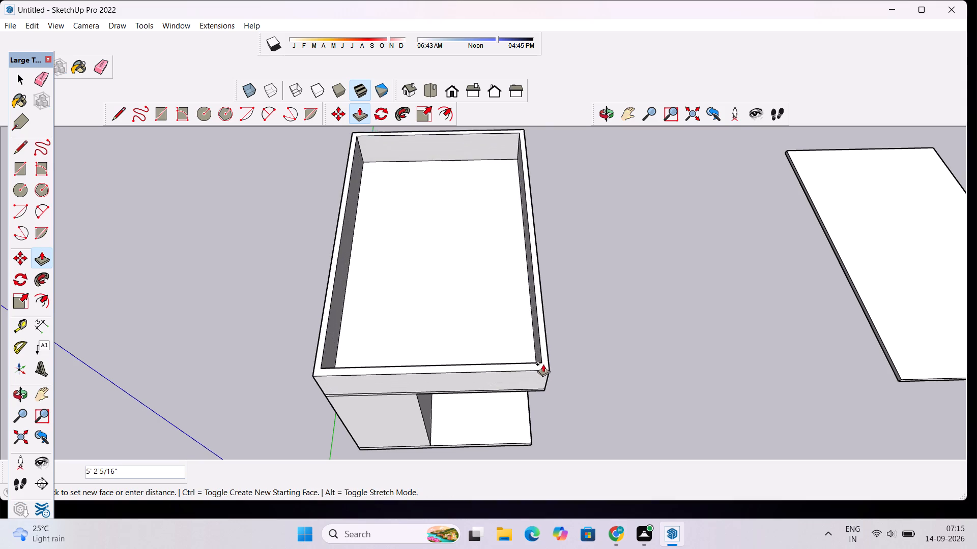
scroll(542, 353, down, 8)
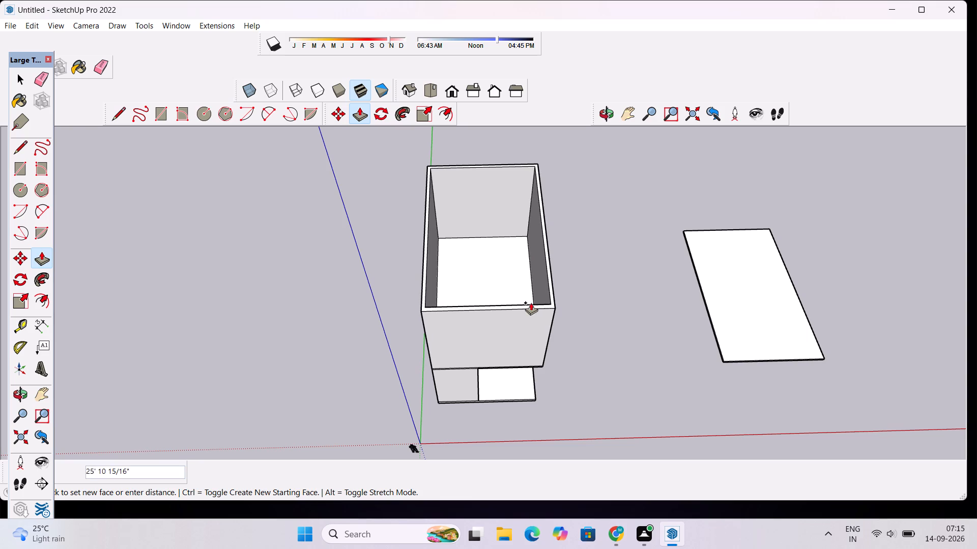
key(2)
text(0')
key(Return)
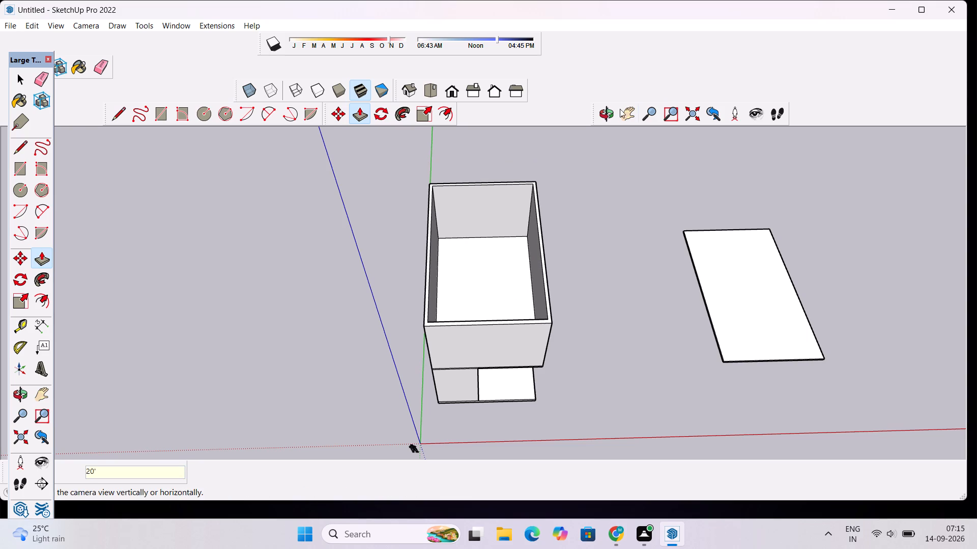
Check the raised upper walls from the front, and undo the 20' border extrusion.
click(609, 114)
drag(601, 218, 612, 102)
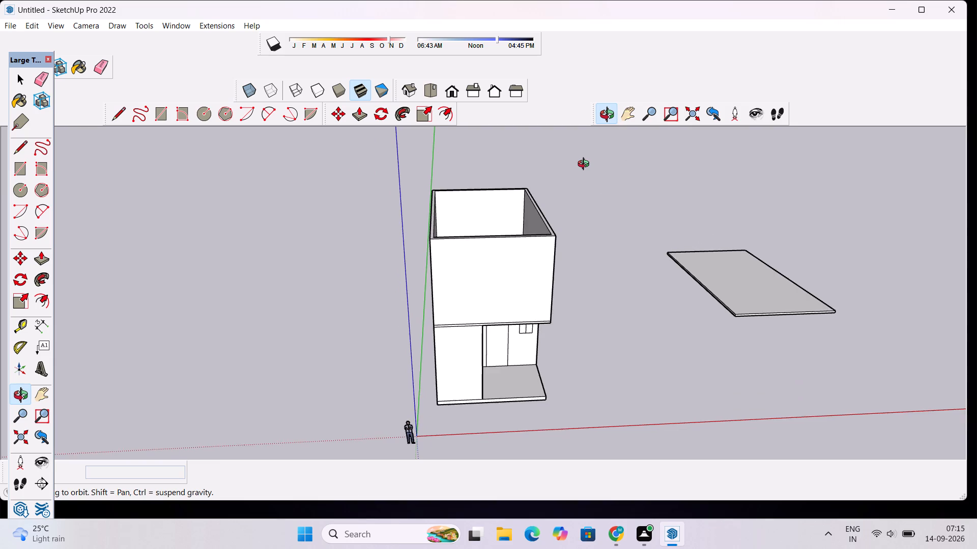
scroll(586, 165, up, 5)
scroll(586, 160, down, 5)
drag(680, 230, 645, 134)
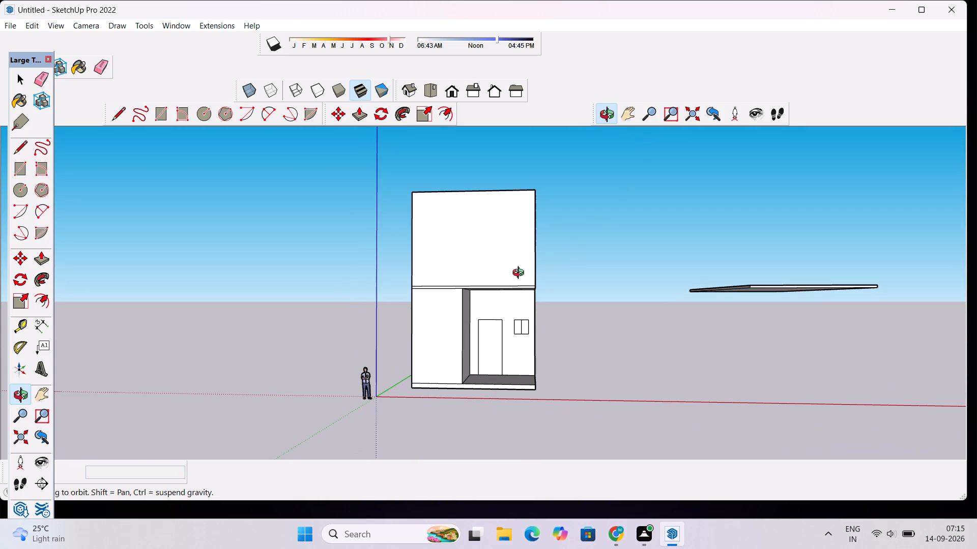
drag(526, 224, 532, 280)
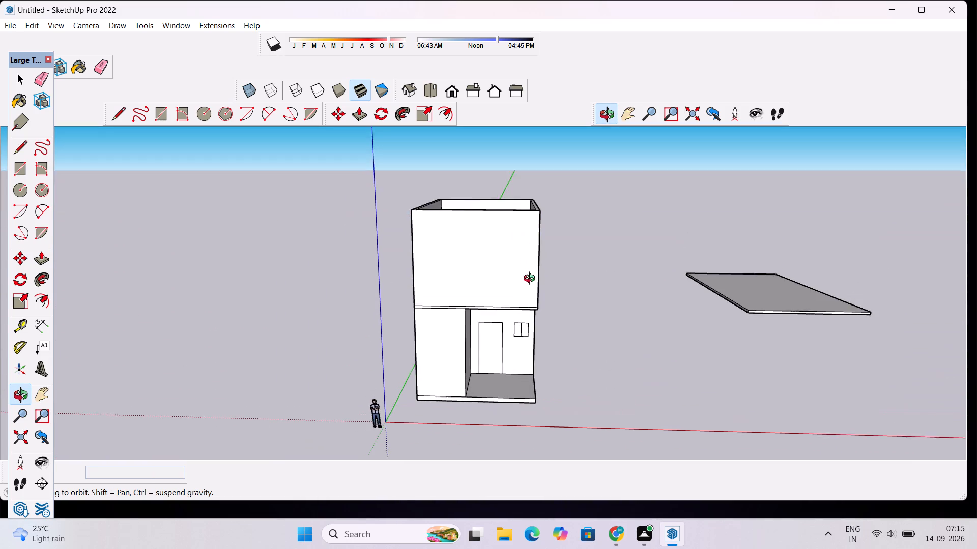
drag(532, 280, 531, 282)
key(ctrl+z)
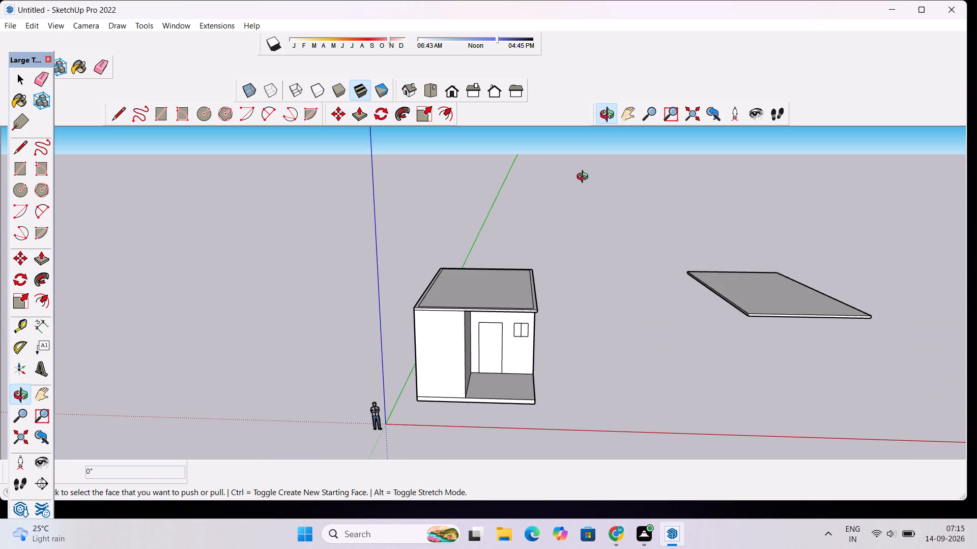
Place a guide line 13' 1" inside the roof's front edge, aligned with the corner of the bay's back wall below.
key(space)
click(609, 112)
drag(442, 251, 448, 322)
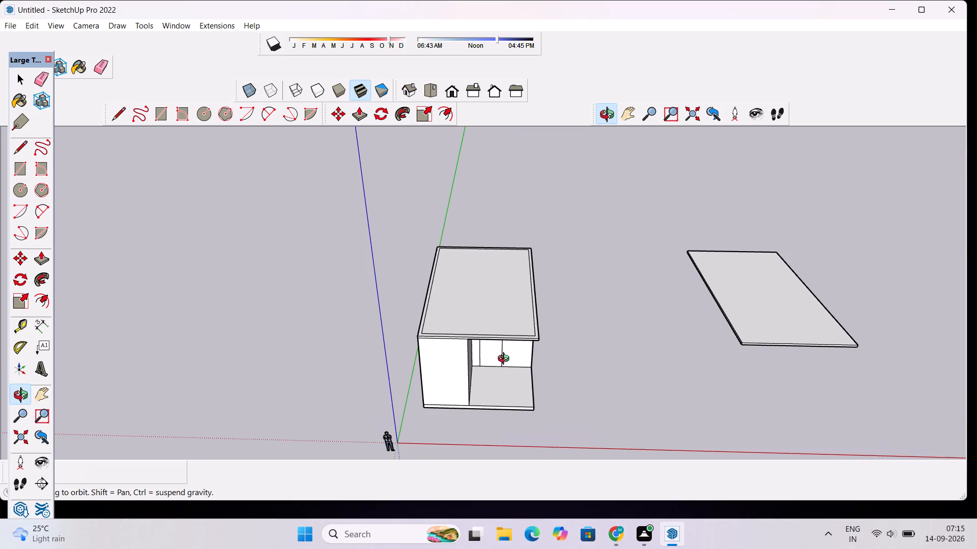
scroll(507, 358, up, 1)
scroll(500, 285, down, 4)
drag(493, 289, 494, 389)
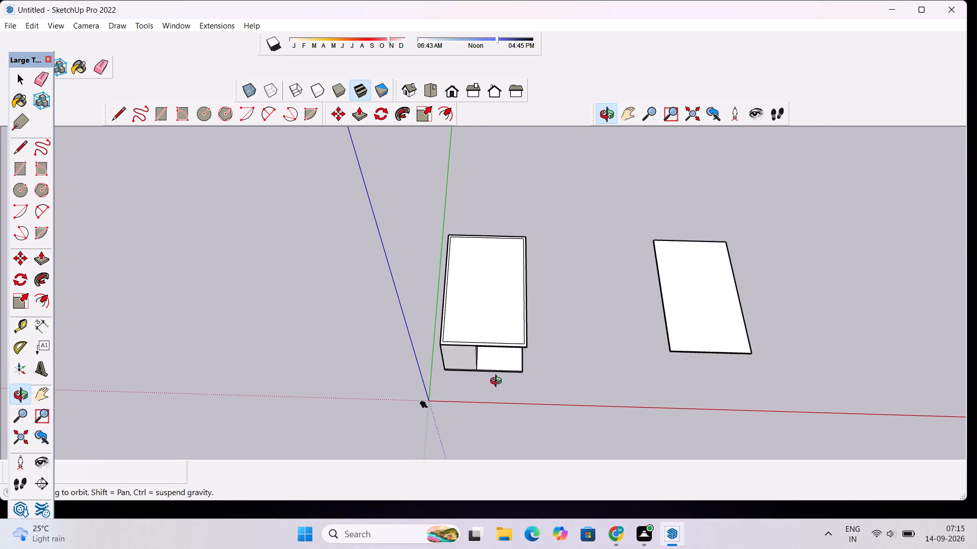
scroll(504, 333, up, 5)
drag(584, 340, 512, 349)
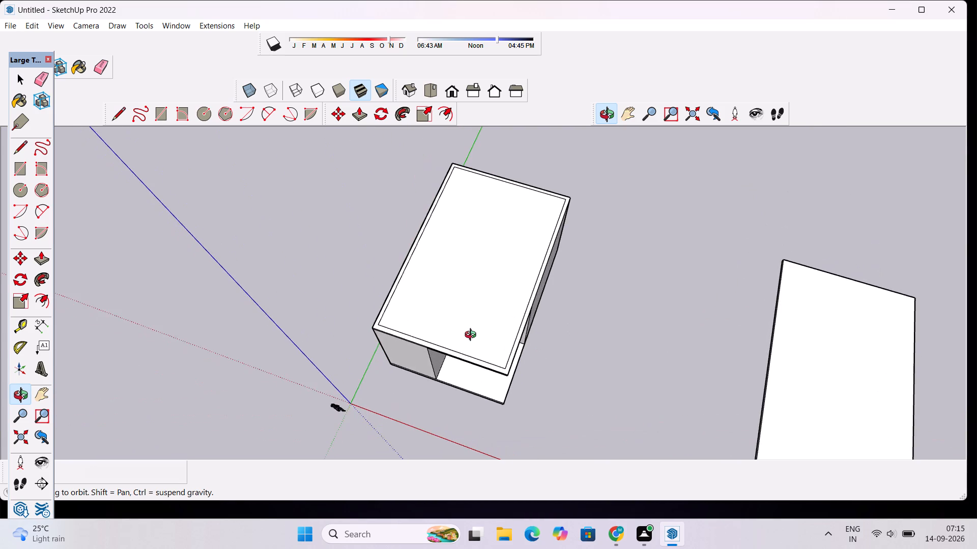
scroll(472, 336, up, 2)
key(t)
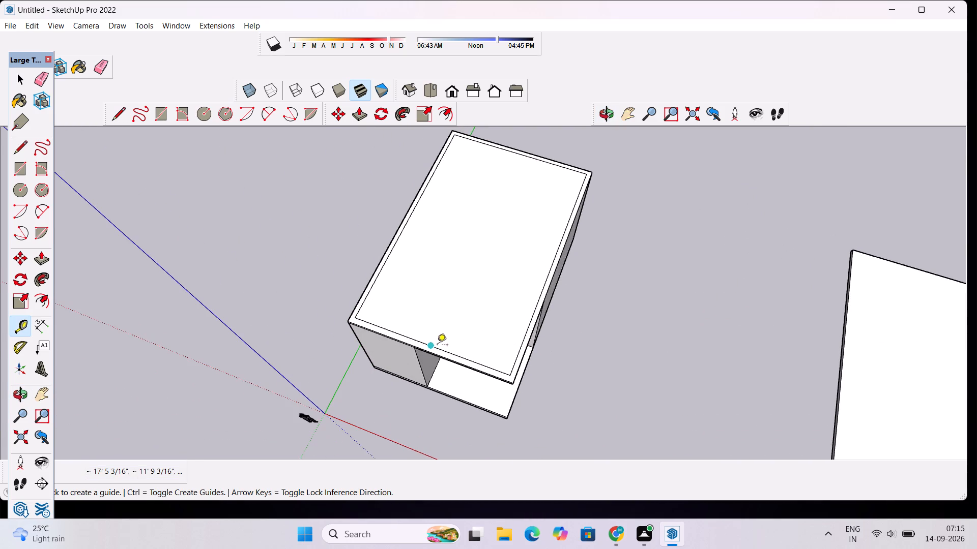
click(430, 347)
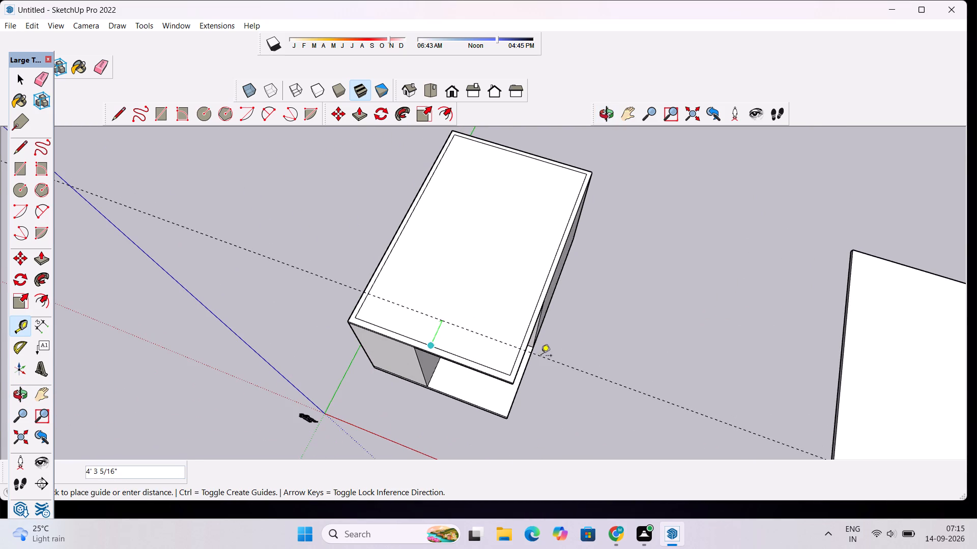
scroll(541, 356, up, 7)
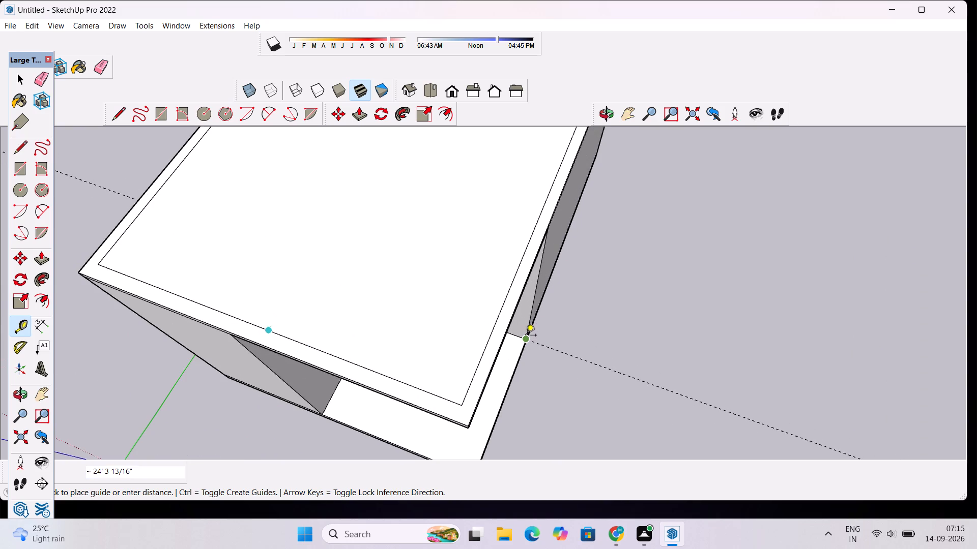
click(543, 226)
scroll(544, 225, down, 5)
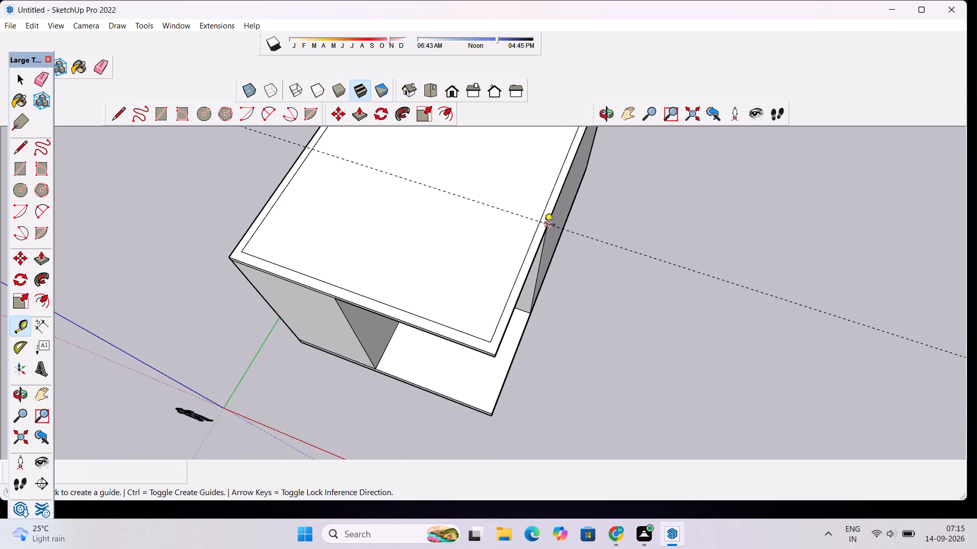
Place a guide line 10' 9" inside the roof's left edge, aligned with the front corner of the partition wall below.
click(608, 118)
drag(573, 333, 566, 300)
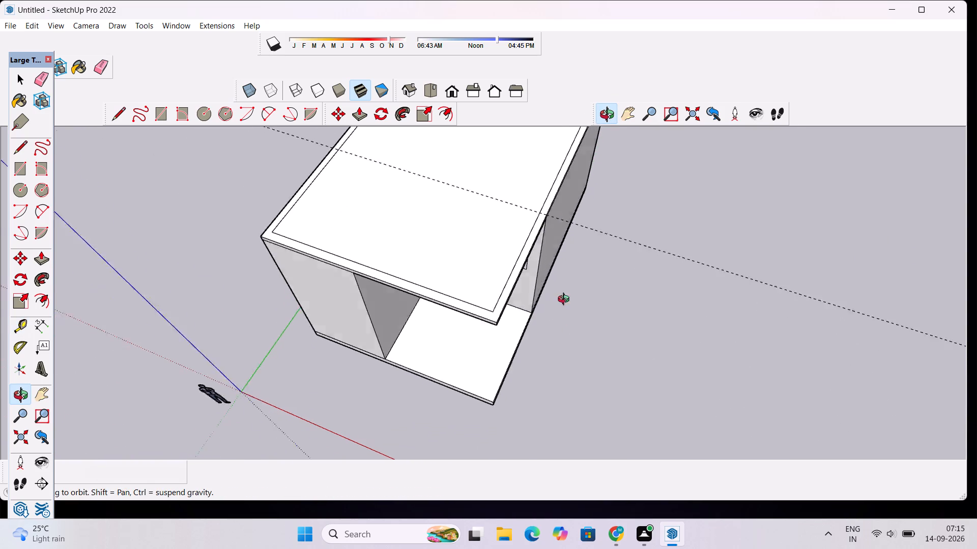
drag(566, 300, 433, 286)
scroll(358, 248, down, 5)
drag(357, 248, 409, 224)
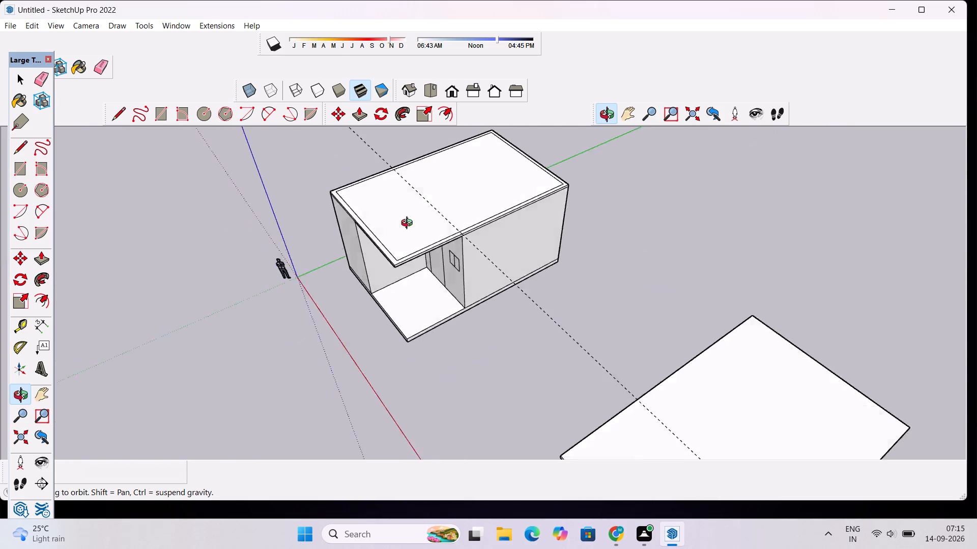
drag(409, 224, 551, 191)
scroll(367, 252, up, 4)
drag(378, 252, 397, 252)
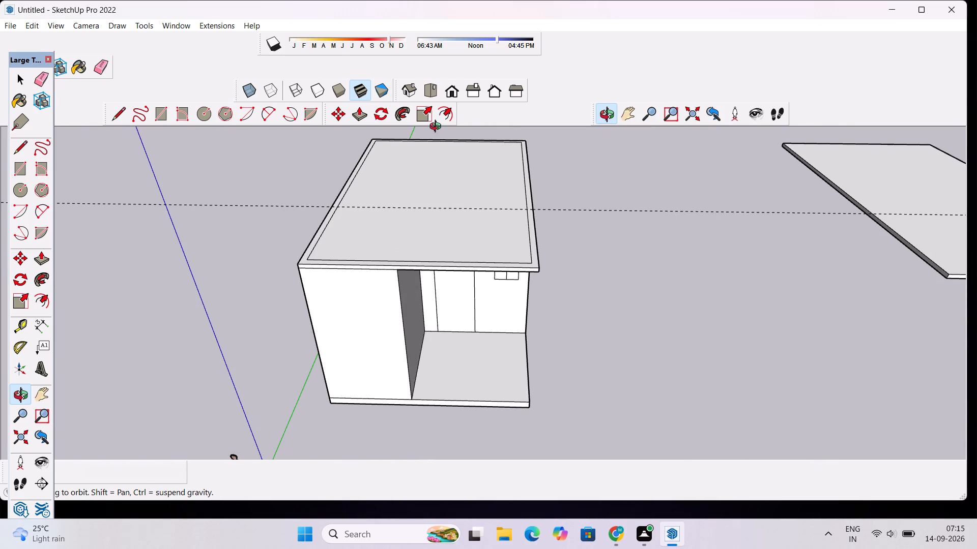
key(t)
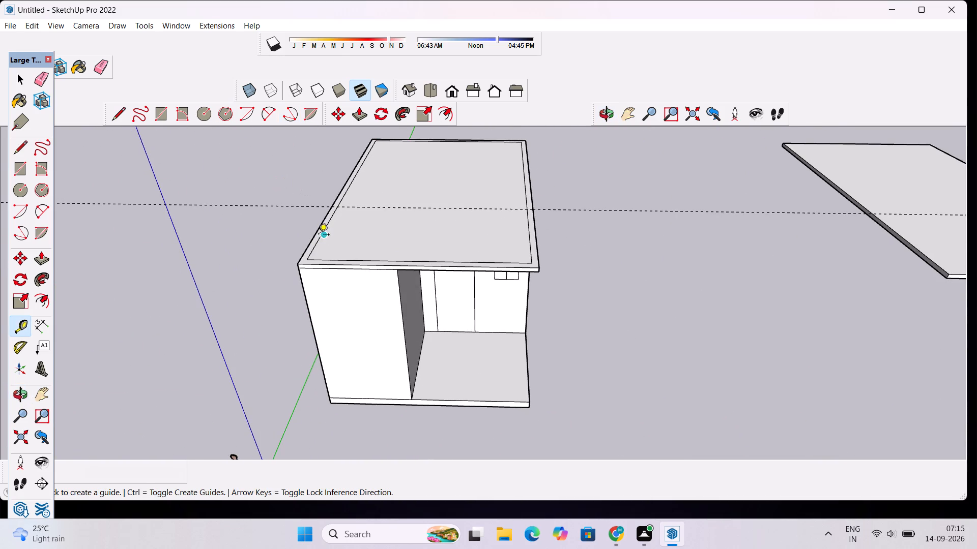
scroll(319, 233, up, 5)
click(319, 228)
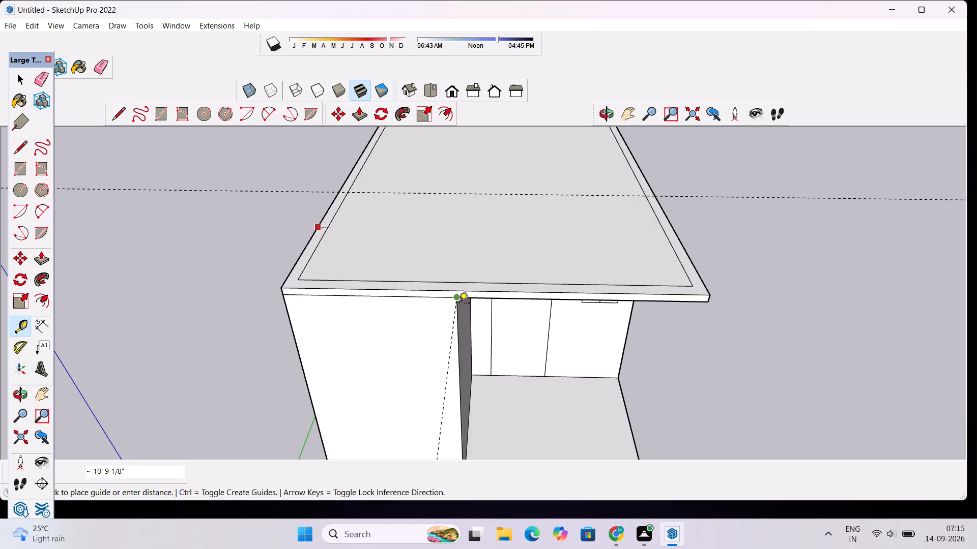
scroll(456, 283, up, 6)
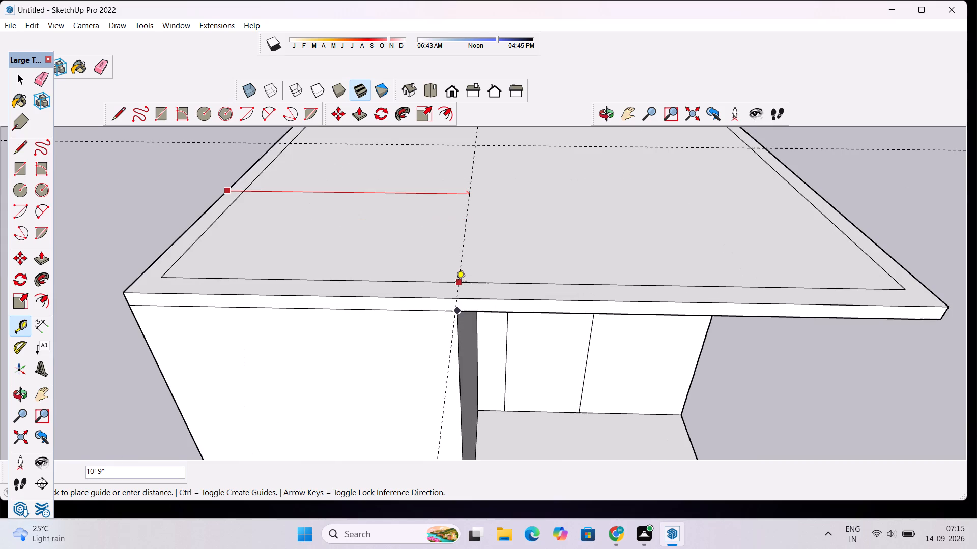
click(459, 285)
scroll(459, 285, down, 3)
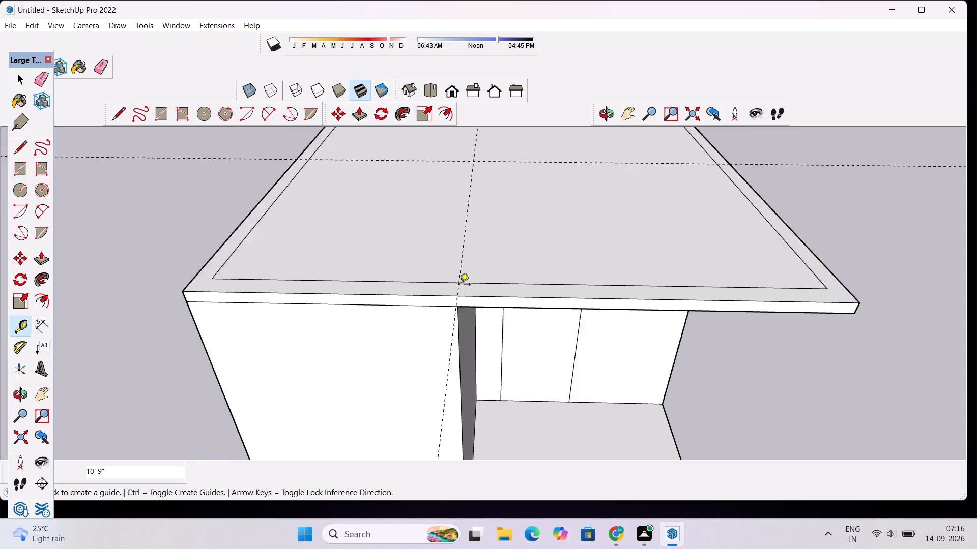
scroll(459, 285, down, 6)
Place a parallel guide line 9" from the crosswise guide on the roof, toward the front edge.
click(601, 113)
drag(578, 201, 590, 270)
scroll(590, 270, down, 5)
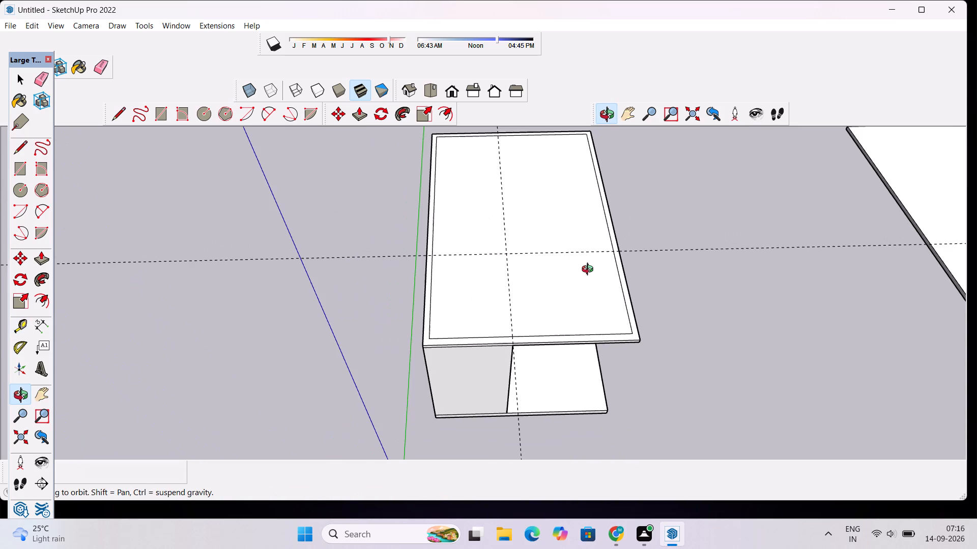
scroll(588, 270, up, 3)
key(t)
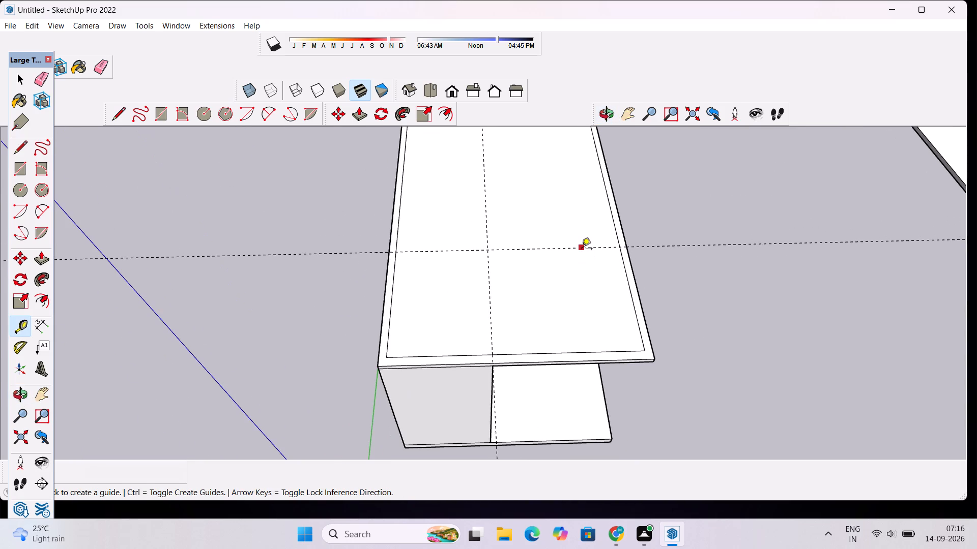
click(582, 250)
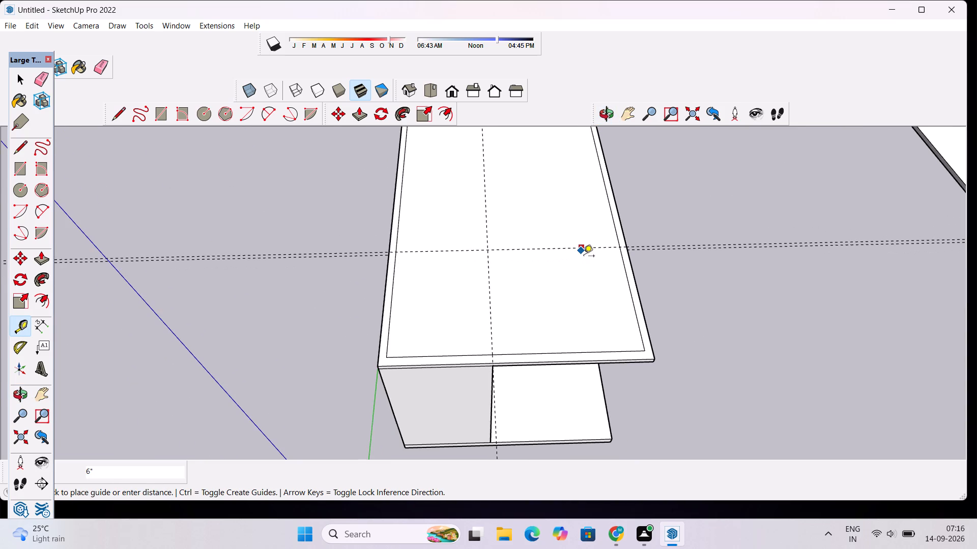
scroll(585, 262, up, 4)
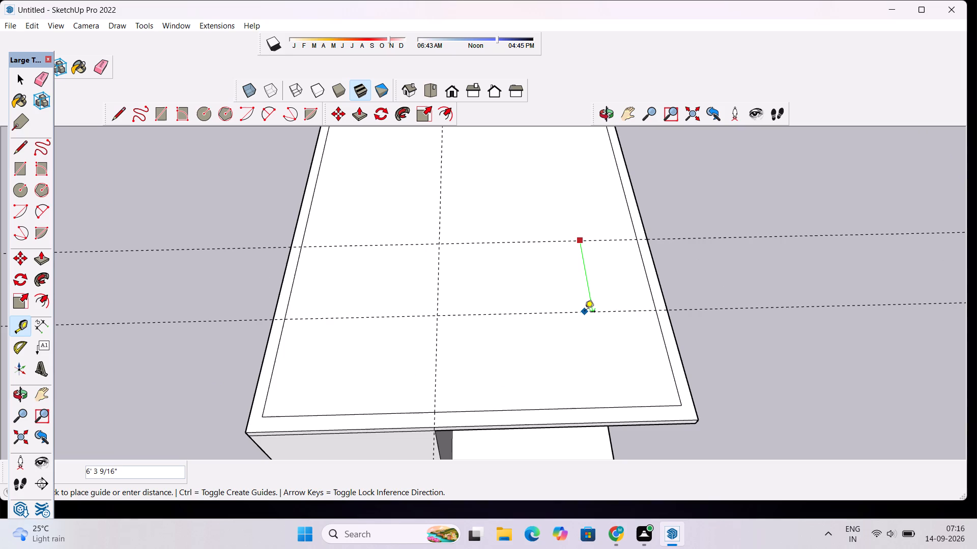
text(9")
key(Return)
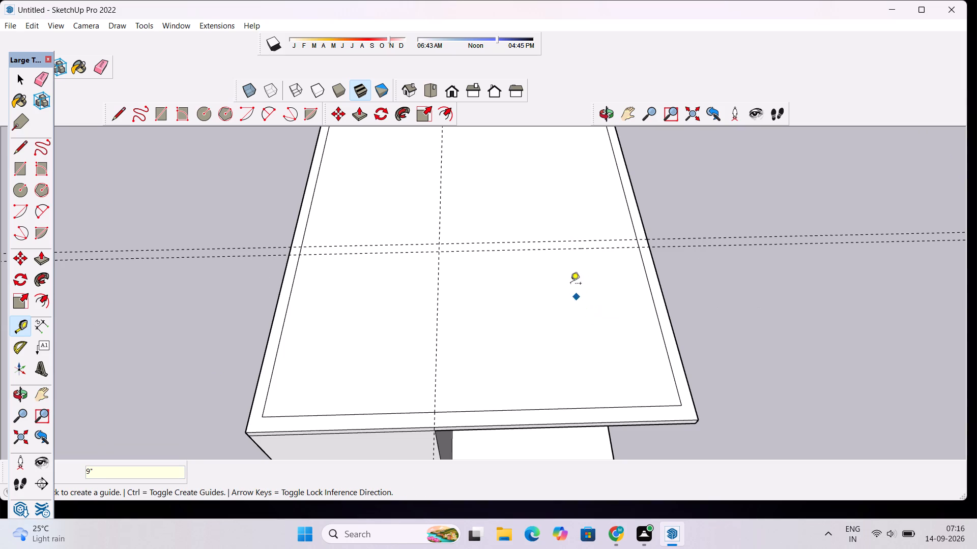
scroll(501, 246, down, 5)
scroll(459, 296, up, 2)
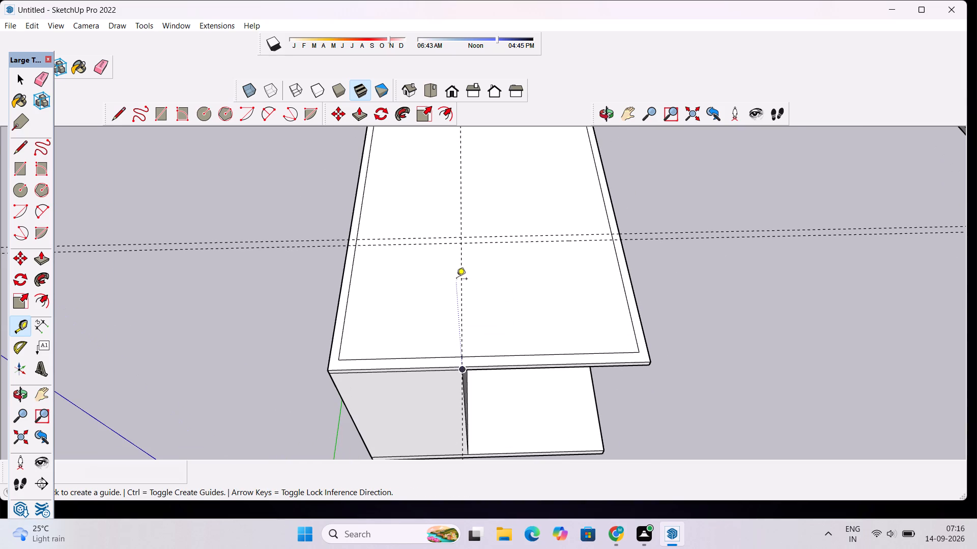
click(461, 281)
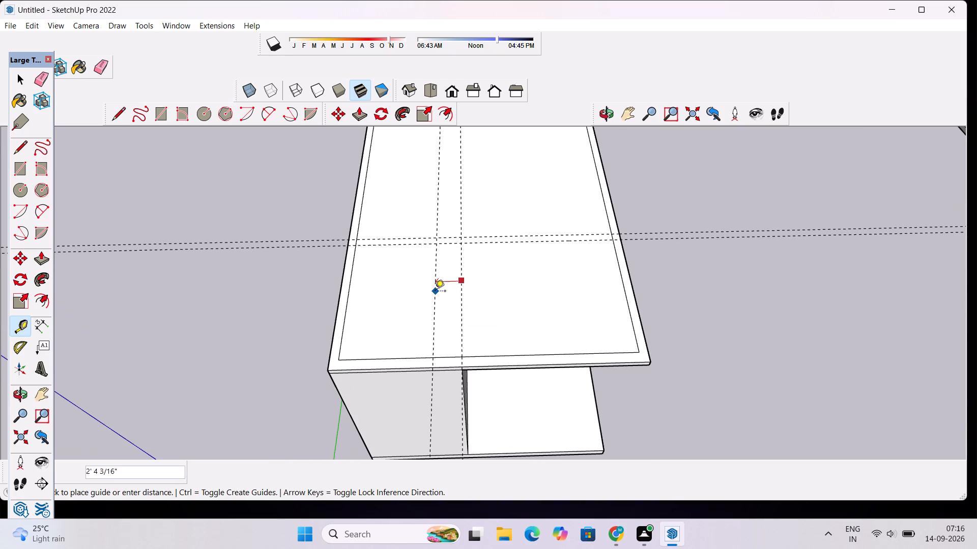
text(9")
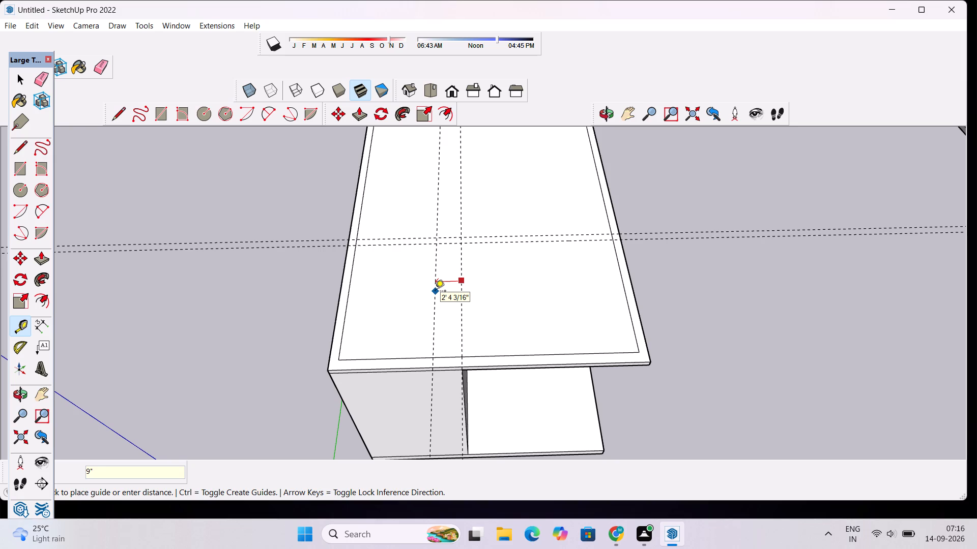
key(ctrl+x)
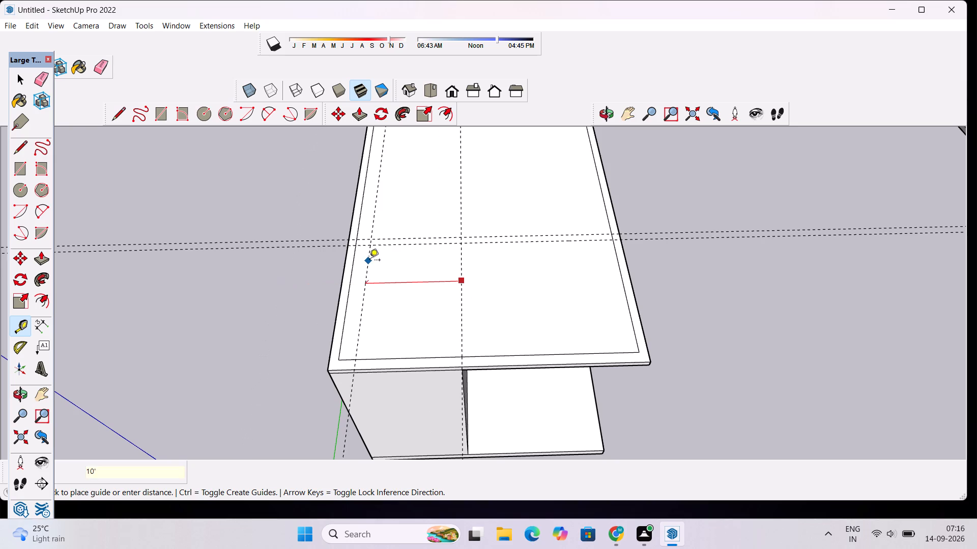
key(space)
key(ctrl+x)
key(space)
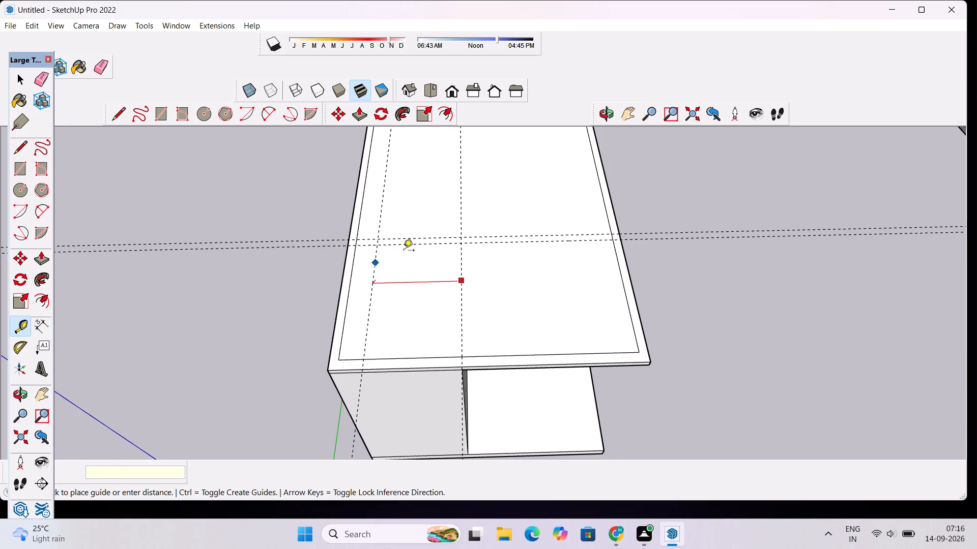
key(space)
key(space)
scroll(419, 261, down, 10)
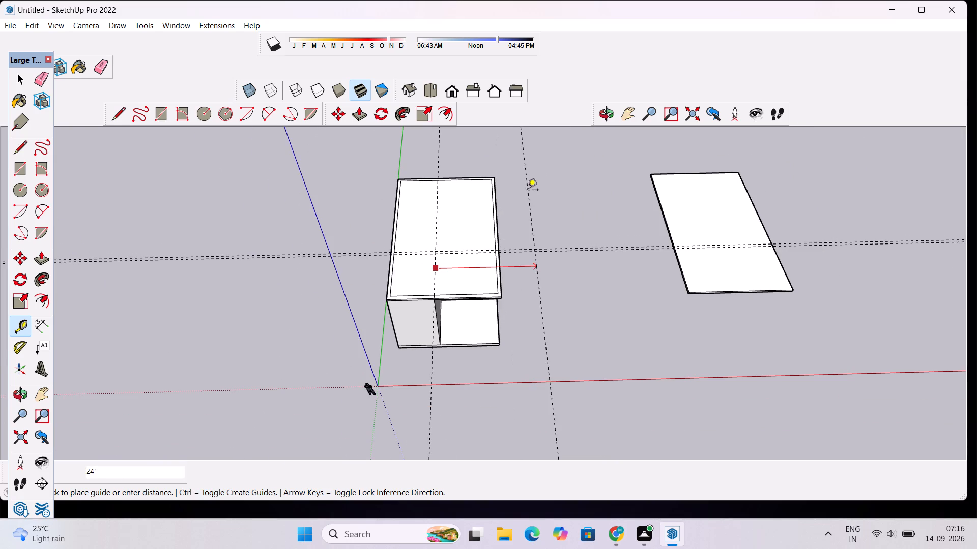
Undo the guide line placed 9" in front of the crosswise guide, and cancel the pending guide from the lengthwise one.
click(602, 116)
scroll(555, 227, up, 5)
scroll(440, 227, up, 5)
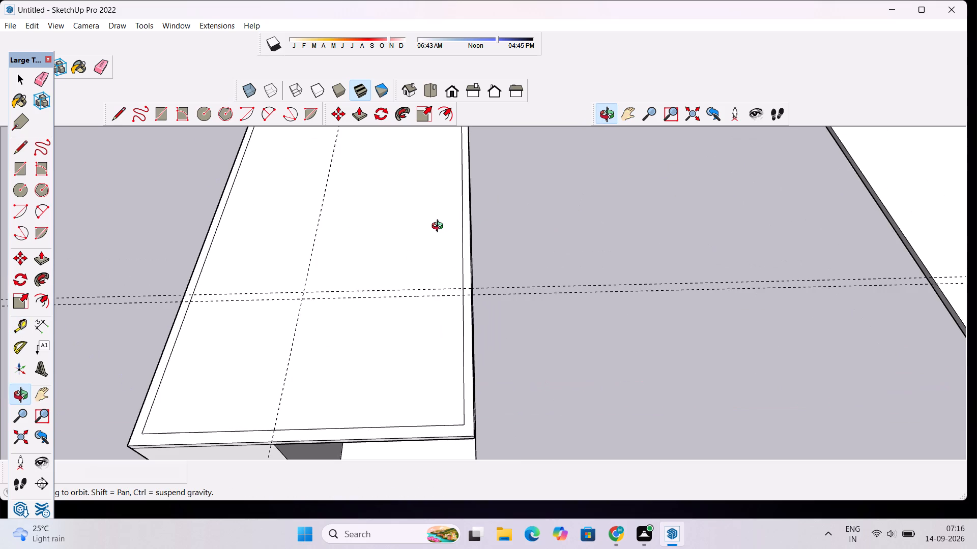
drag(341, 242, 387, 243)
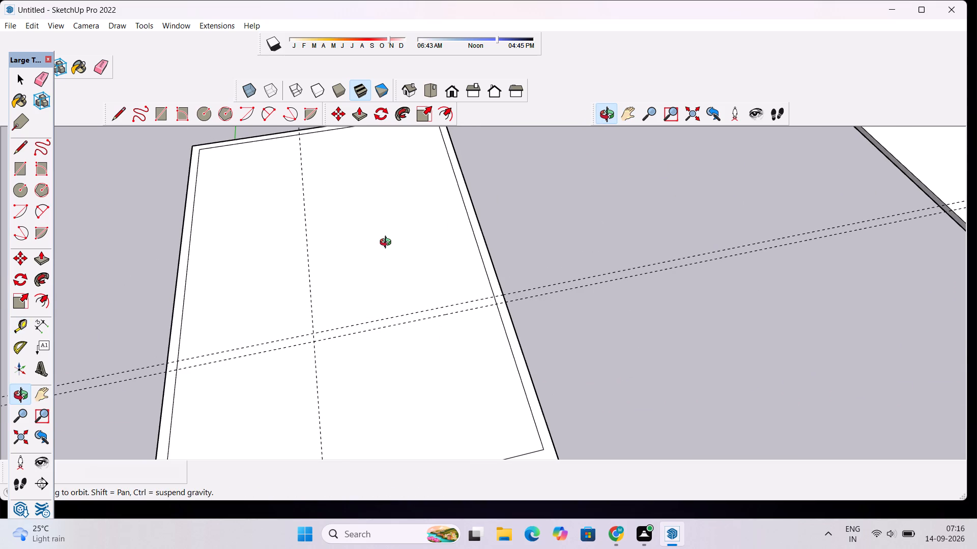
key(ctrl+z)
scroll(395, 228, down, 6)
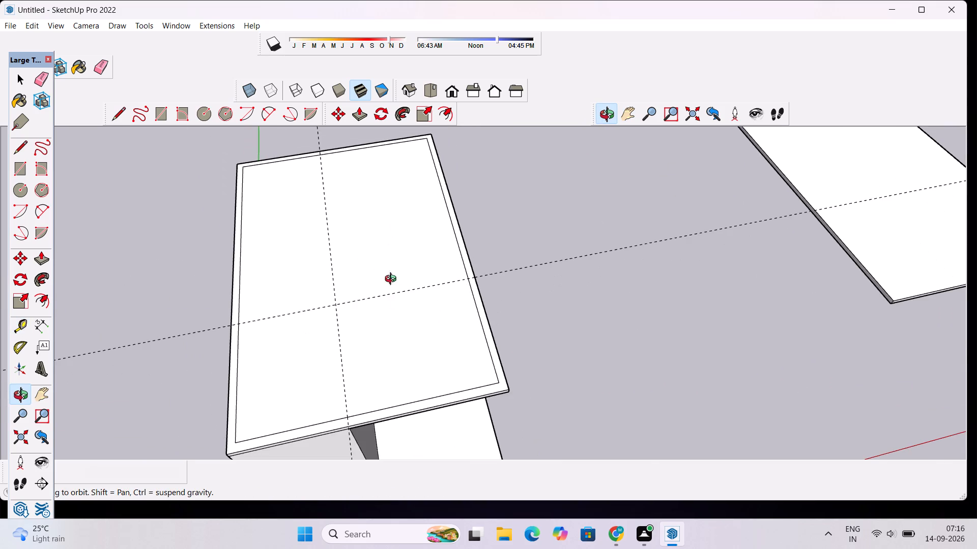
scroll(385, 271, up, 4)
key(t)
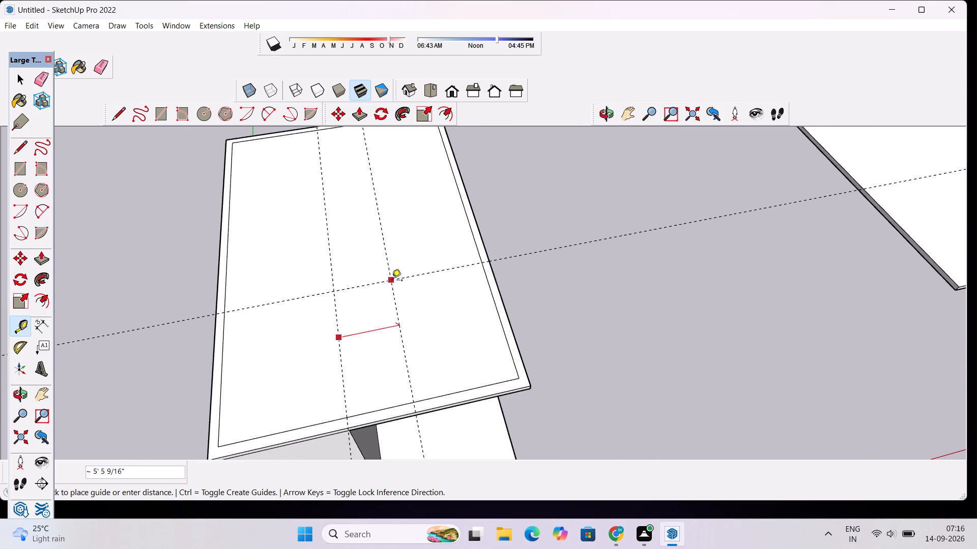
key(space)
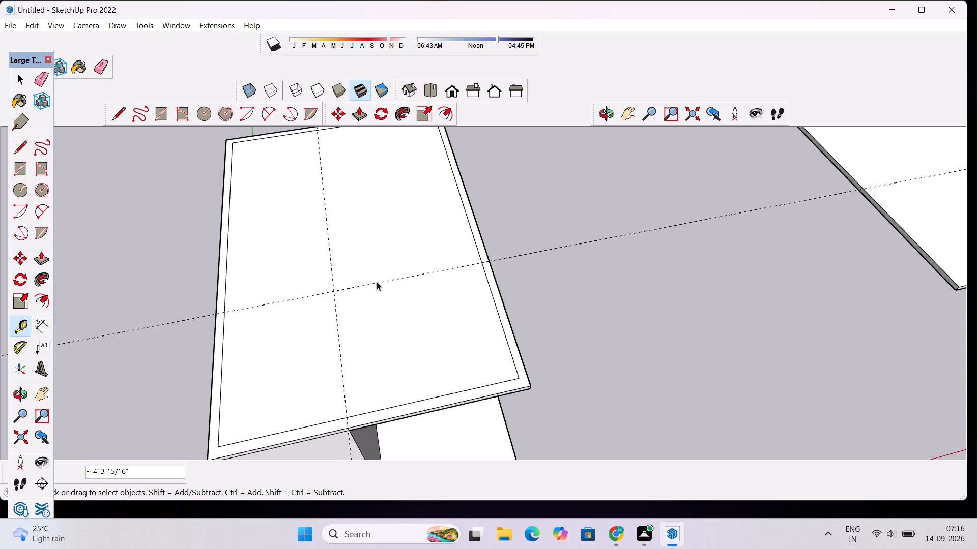
Place a parallel guide line 9" behind the crosswise guide, toward the roof's rear edge.
key(t)
click(311, 299)
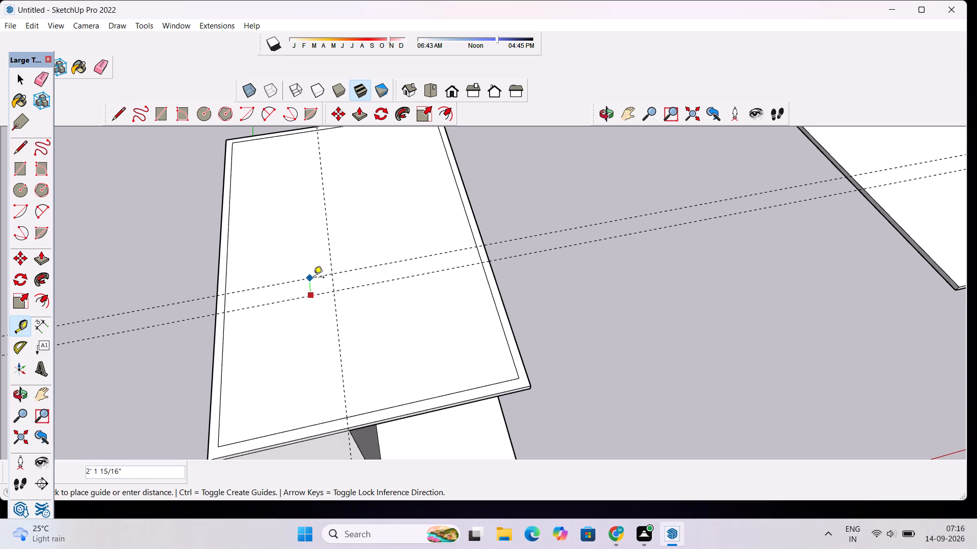
text(9")
key(Return)
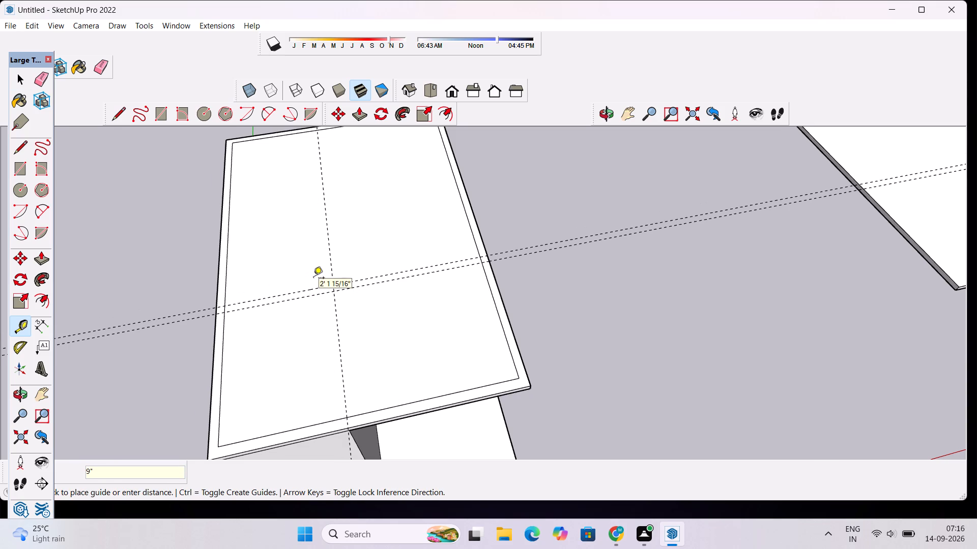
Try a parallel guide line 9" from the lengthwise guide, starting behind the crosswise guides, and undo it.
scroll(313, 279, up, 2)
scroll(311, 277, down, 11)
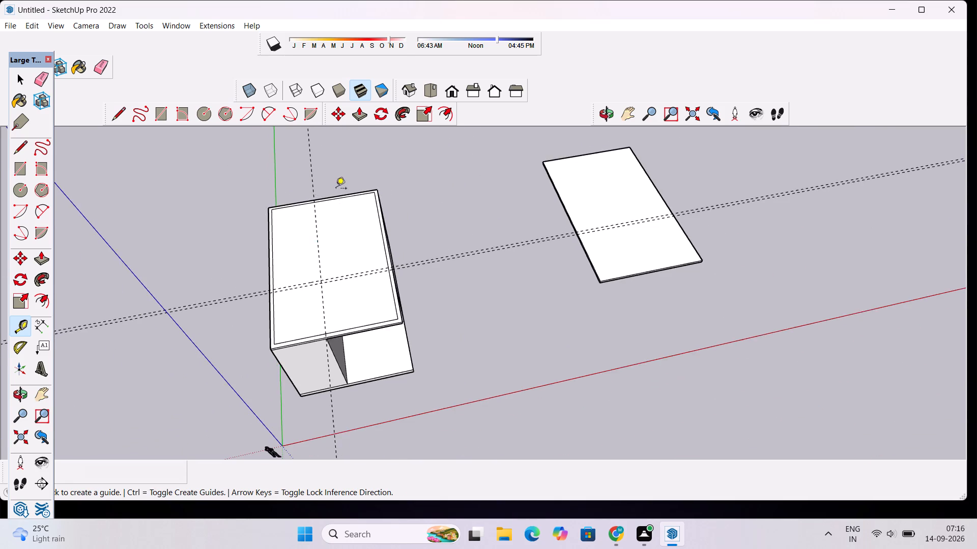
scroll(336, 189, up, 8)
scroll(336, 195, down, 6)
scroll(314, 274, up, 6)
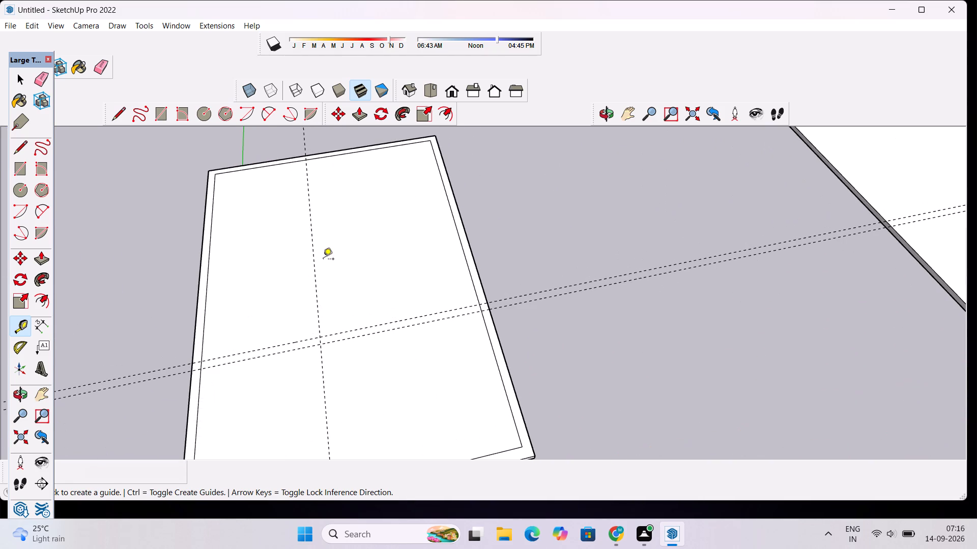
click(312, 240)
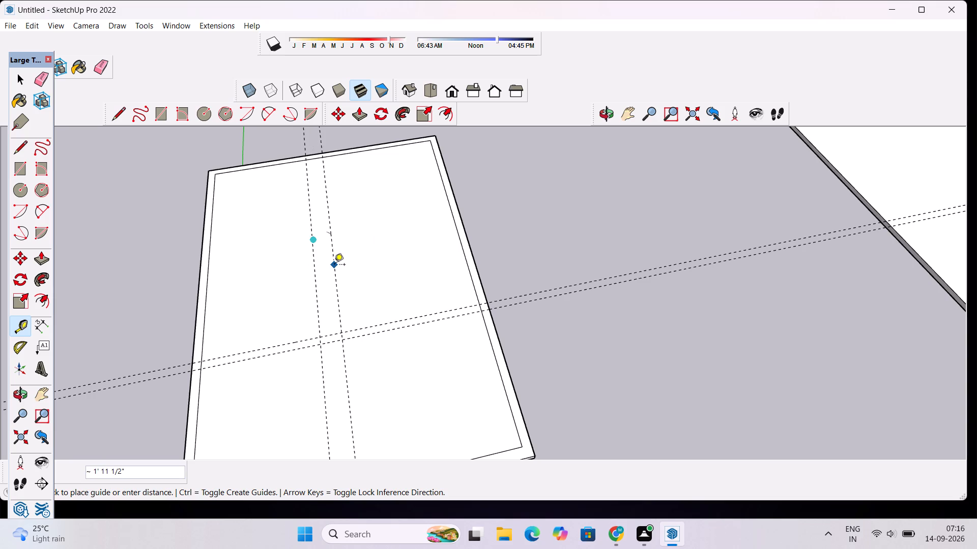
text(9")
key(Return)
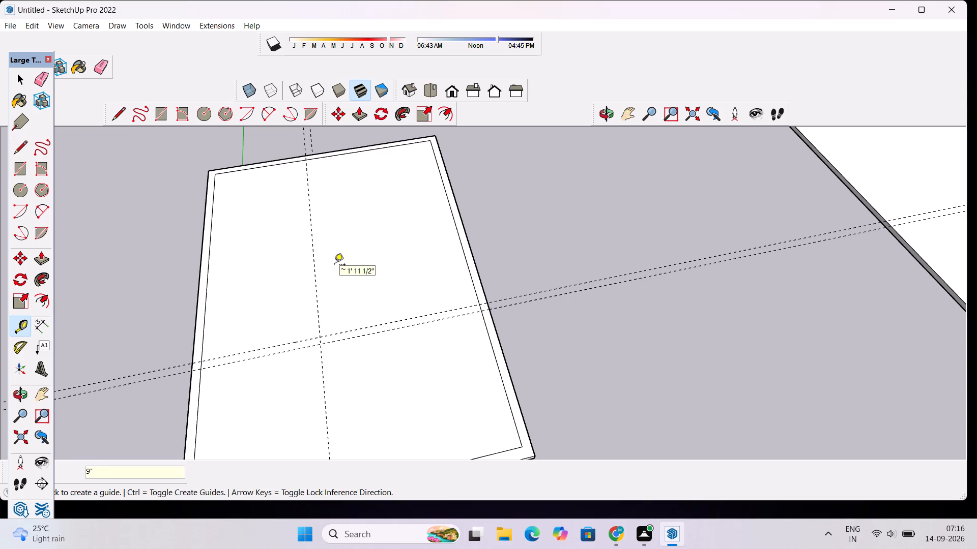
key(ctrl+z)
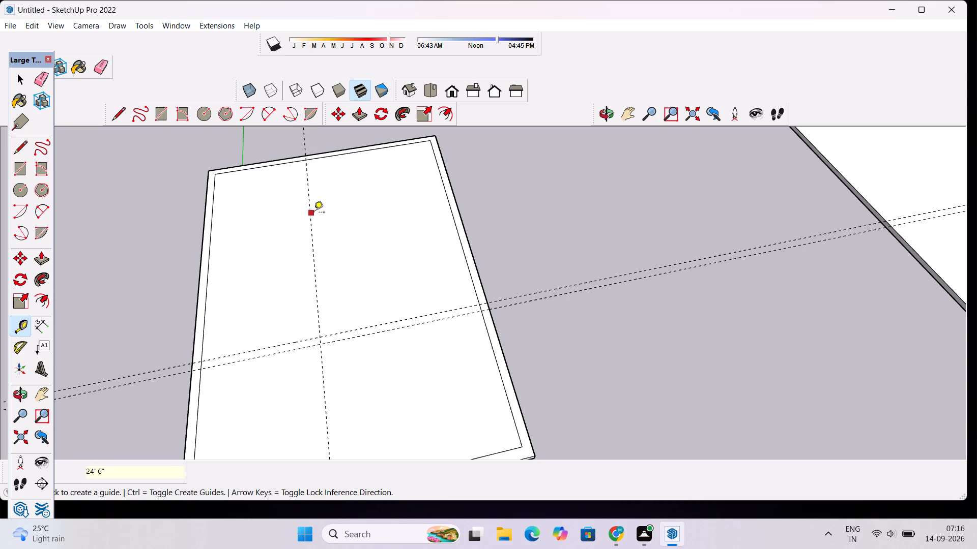
Place a parallel guide line 9" from the lengthwise guide, toward the roof's right edge, measuring from in front of the crosswise guides.
click(314, 212)
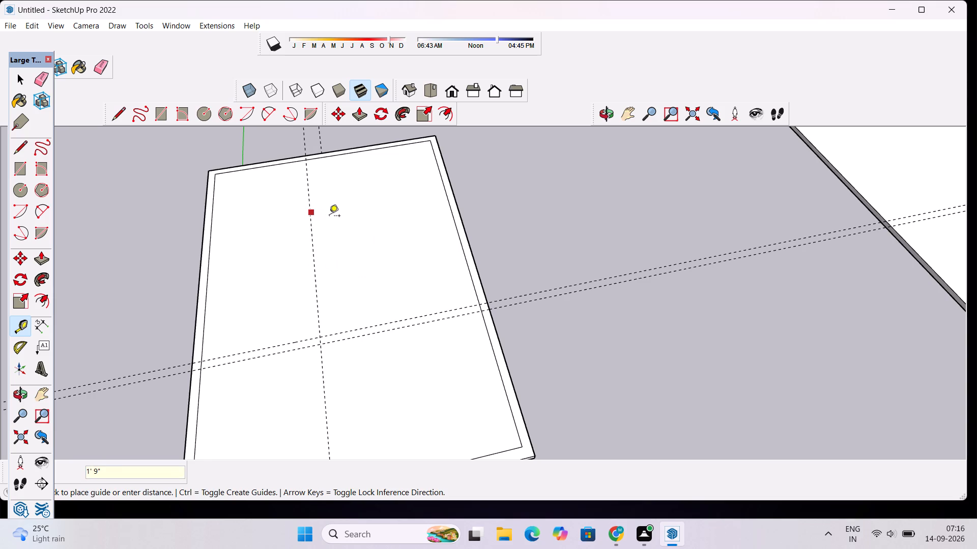
key(space)
key(t)
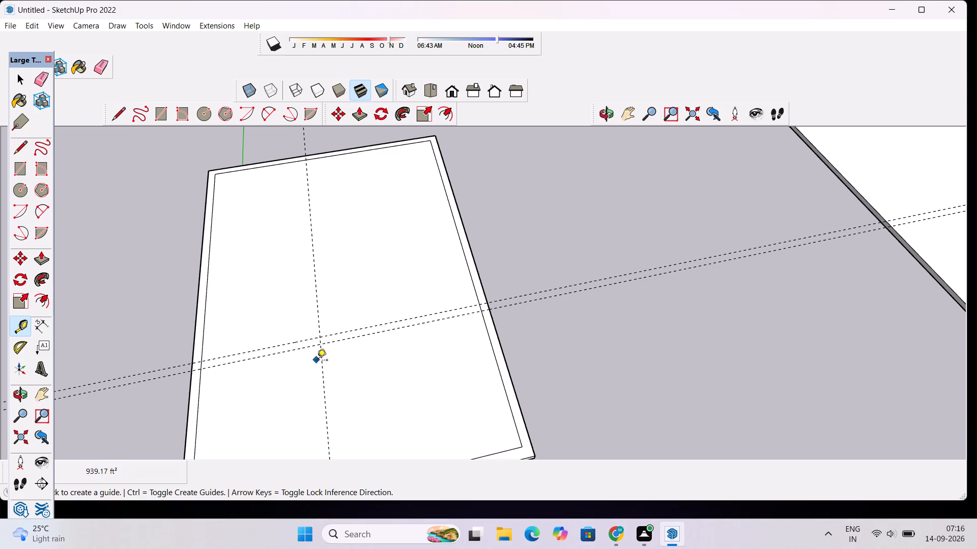
click(320, 366)
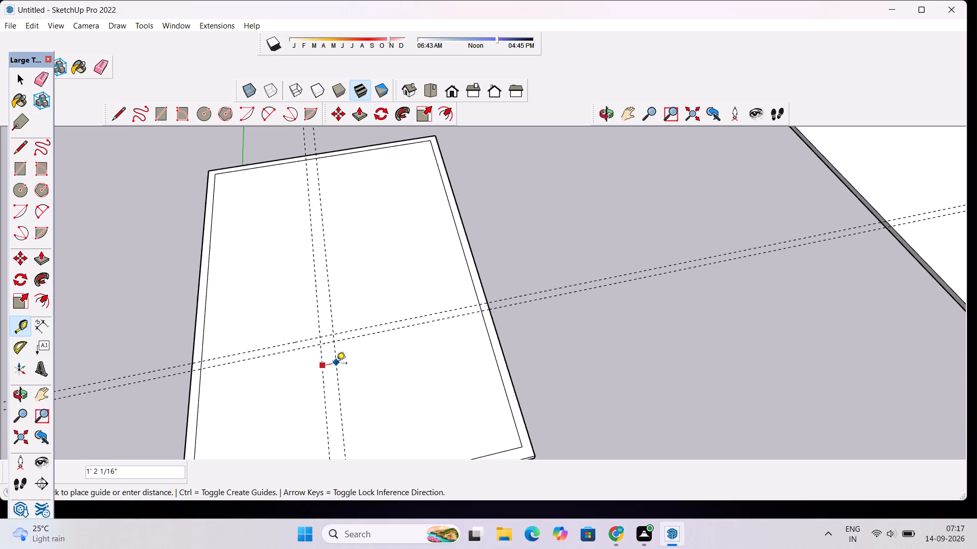
text(9")
key(Return)
Examine the two pairs of guide lines on the roof slab against the walls below from several angles.
scroll(352, 368, down, 5)
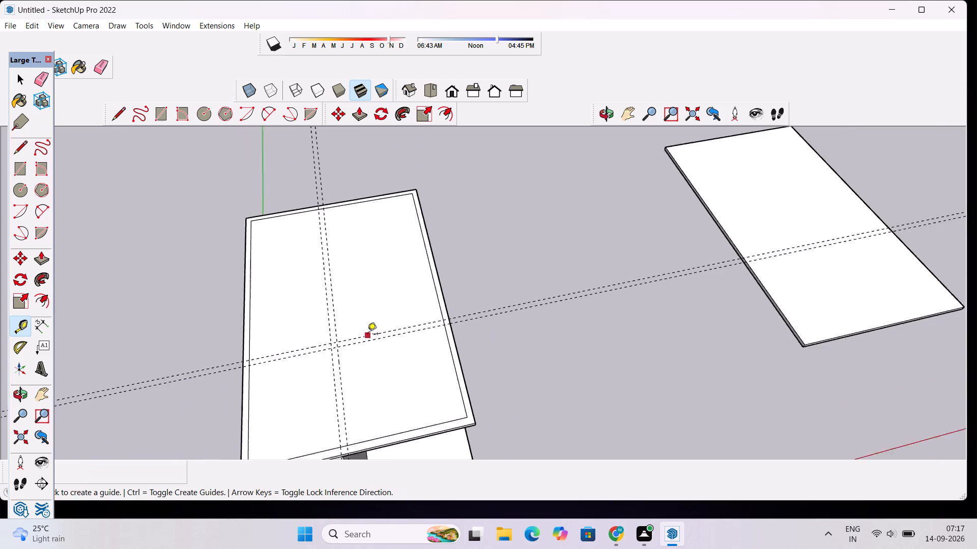
scroll(367, 334, down, 7)
scroll(341, 379, up, 9)
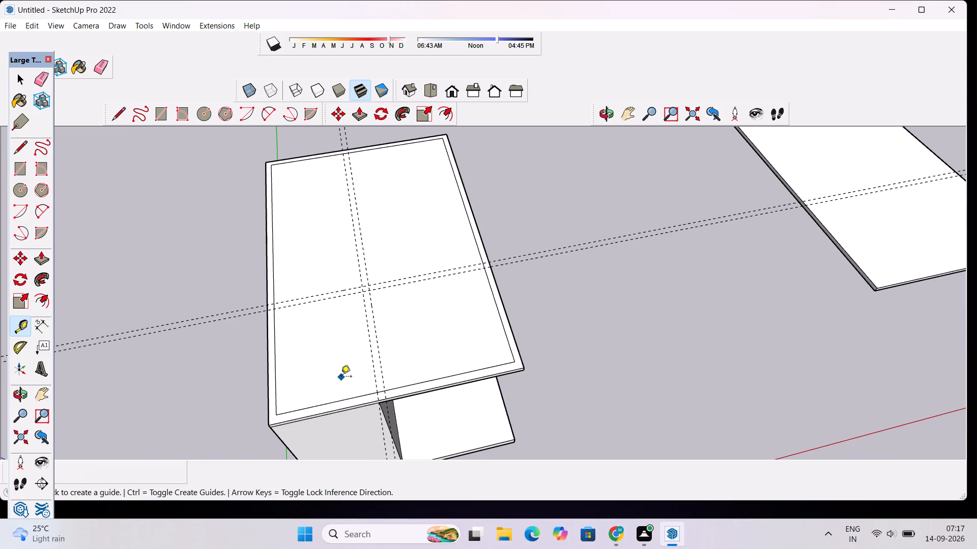
scroll(341, 377, up, 4)
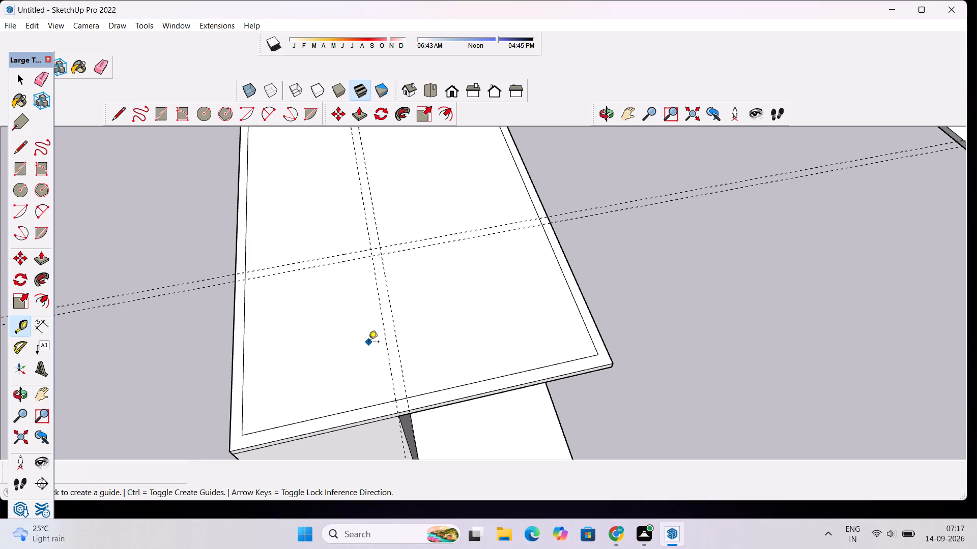
scroll(446, 278, down, 5)
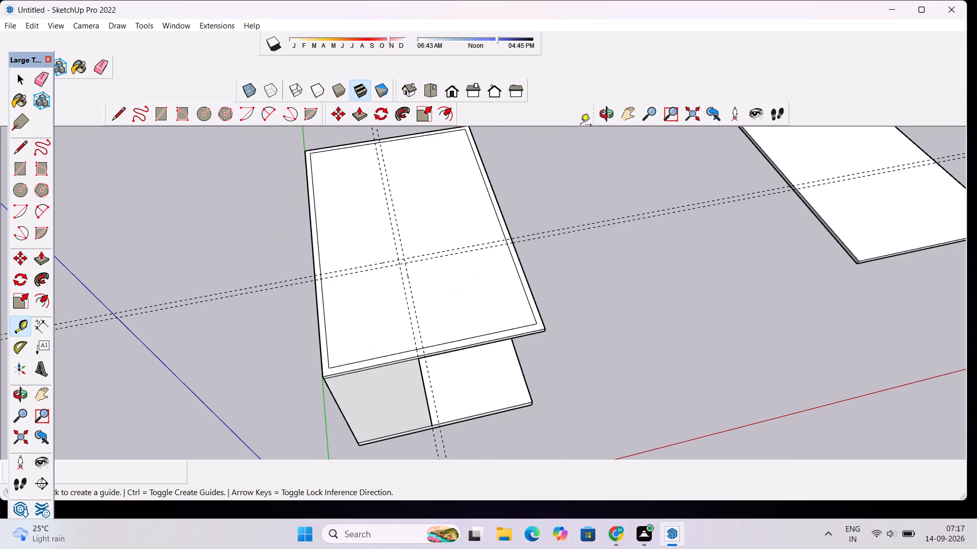
click(608, 117)
drag(592, 289, 551, 248)
scroll(401, 166, up, 6)
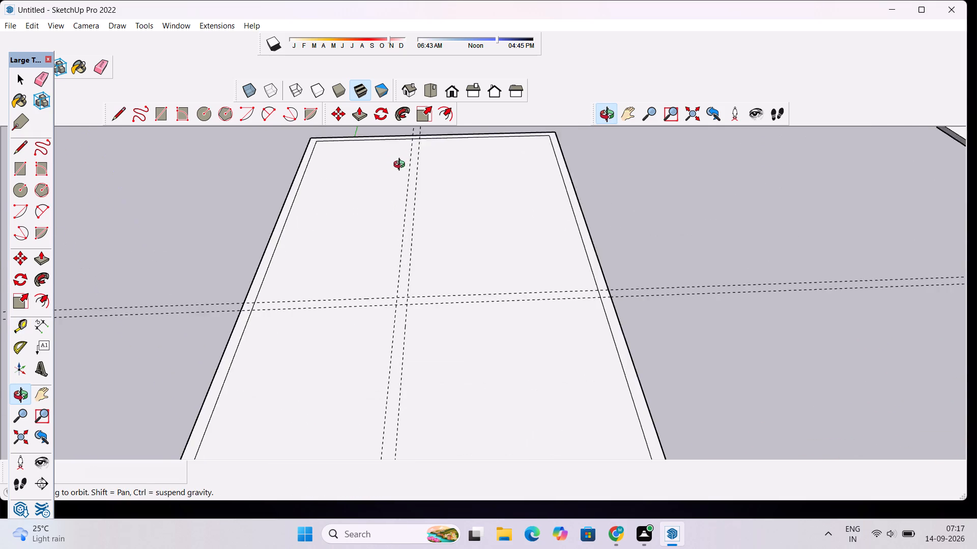
scroll(401, 166, up, 2)
drag(693, 200, 877, 94)
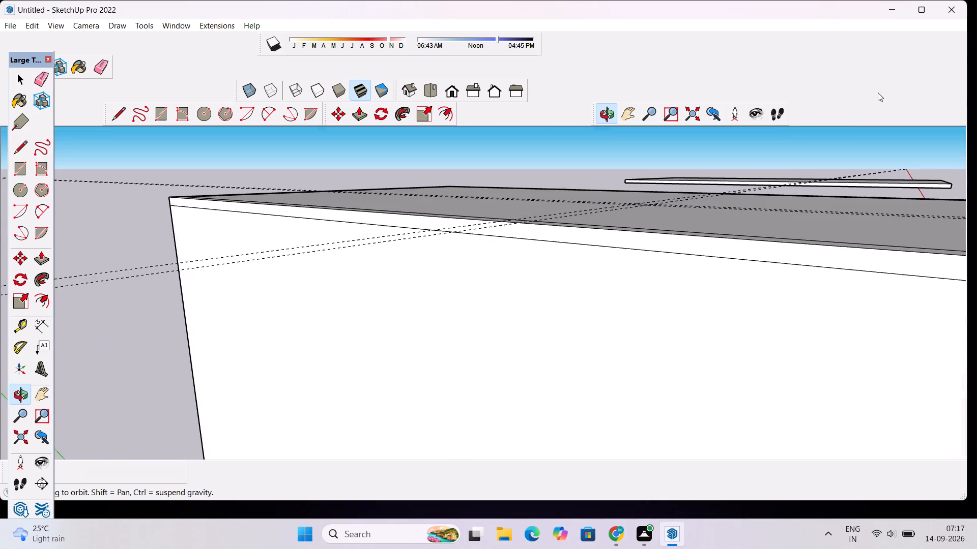
drag(826, 168, 642, 277)
scroll(592, 277, down, 9)
scroll(594, 235, down, 1)
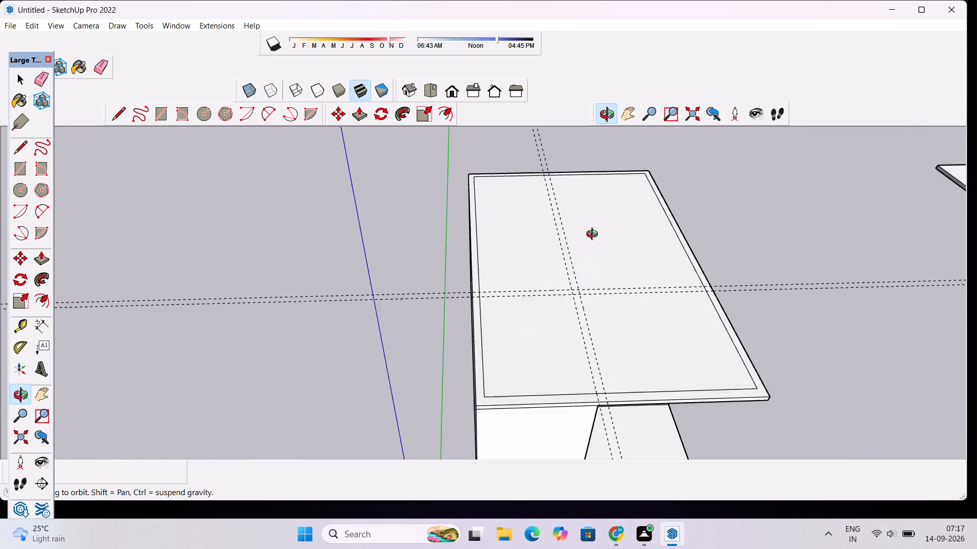
scroll(594, 235, down, 1)
shift+drag(594, 229, 525, 285)
shift+scroll(534, 374, up, 4)
shift+drag(602, 370, 502, 366)
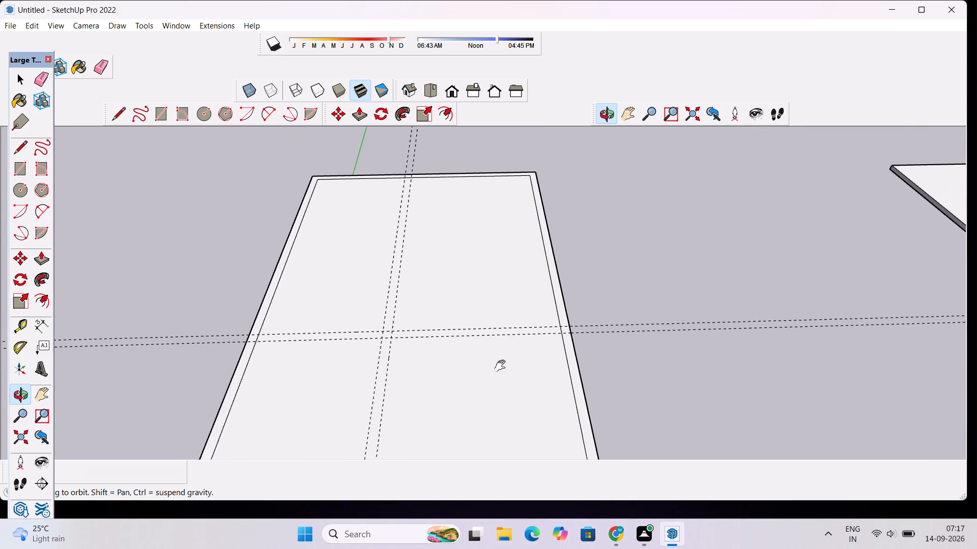
shift+drag(502, 366, 491, 362)
Draw a 9" by 25' 3" rectangle between the lengthwise guides, from the roof's rear inner border line to the front crosswise guide.
key(r)
scroll(405, 324, down, 5)
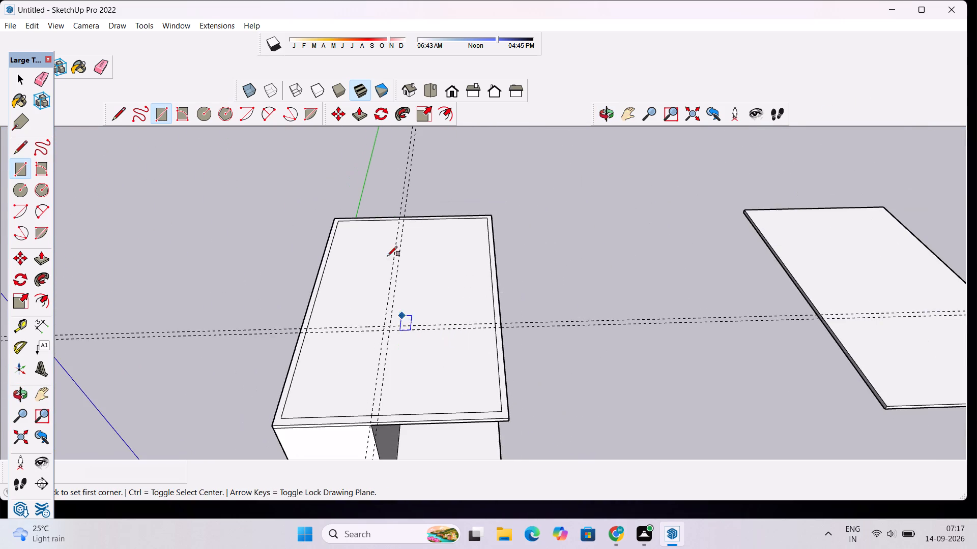
scroll(384, 209, up, 15)
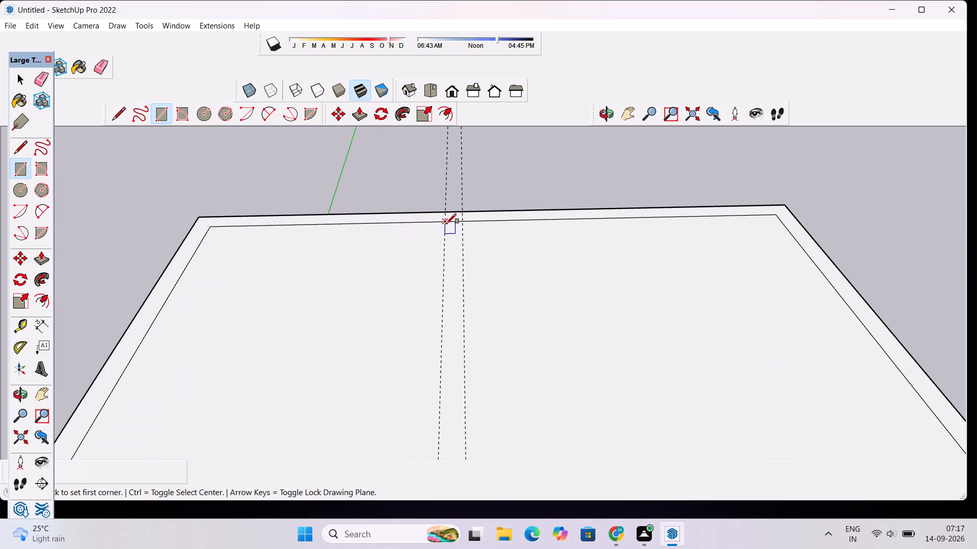
click(445, 222)
scroll(445, 222, down, 9)
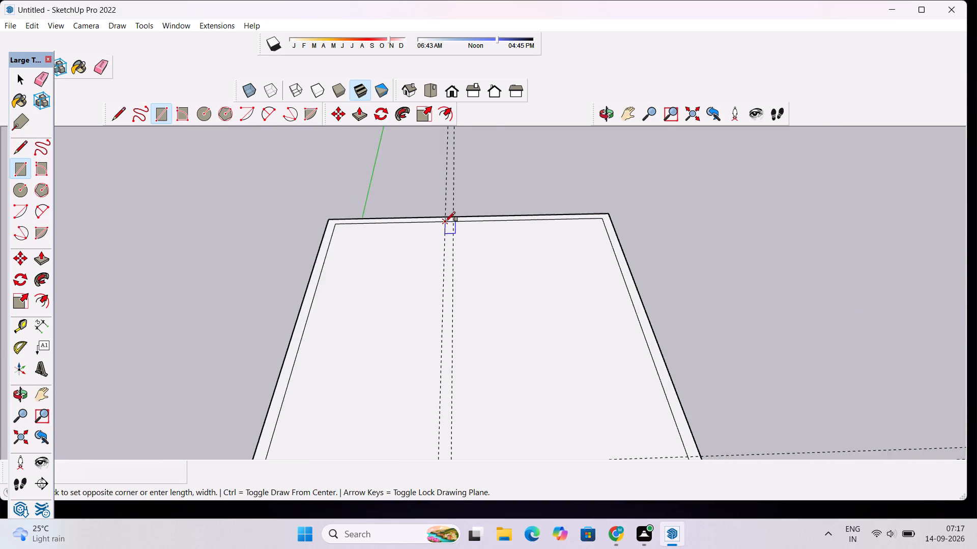
scroll(445, 222, down, 4)
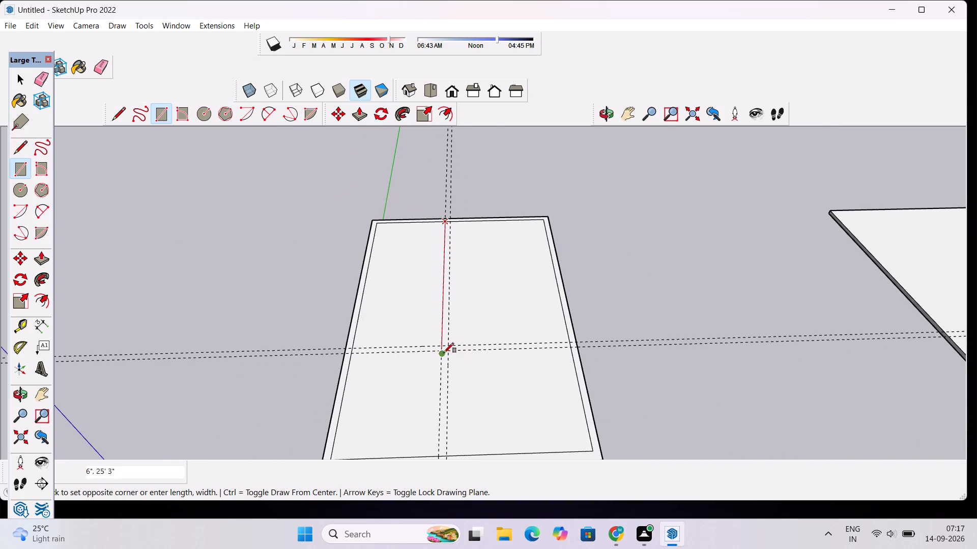
scroll(445, 352, up, 8)
click(455, 350)
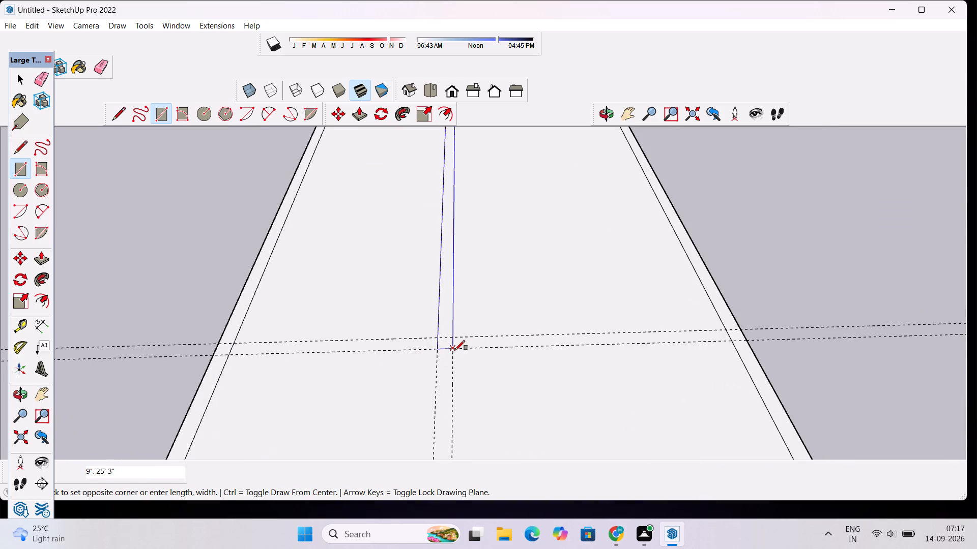
Draw a 9" wide rectangle between the crosswise guides, from the roof's left inner border line to the slab's right edge.
click(235, 343)
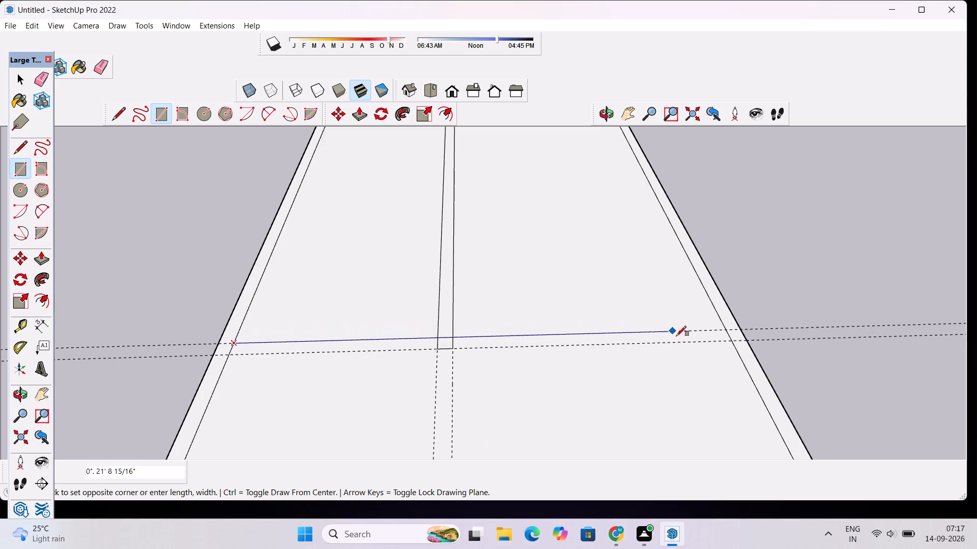
click(746, 342)
scroll(418, 278, down, 3)
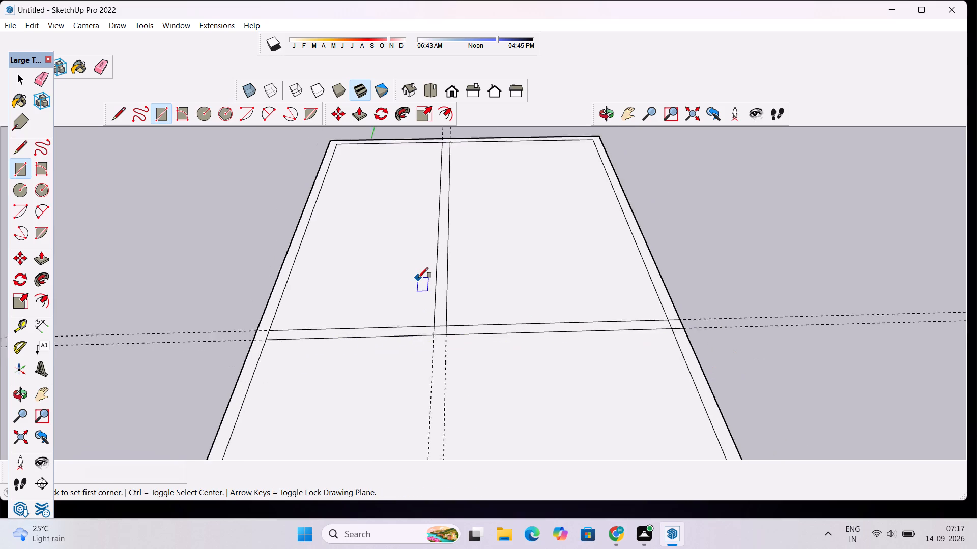
scroll(418, 278, down, 8)
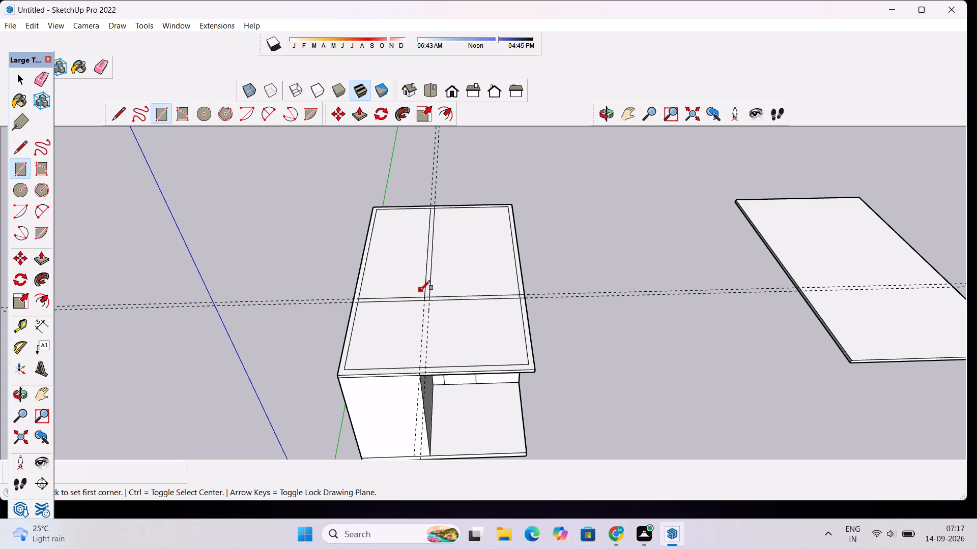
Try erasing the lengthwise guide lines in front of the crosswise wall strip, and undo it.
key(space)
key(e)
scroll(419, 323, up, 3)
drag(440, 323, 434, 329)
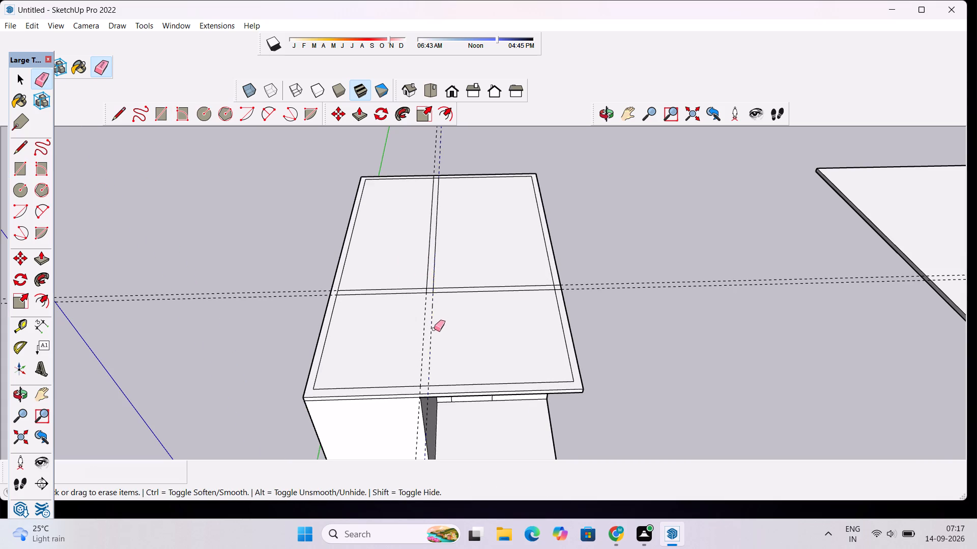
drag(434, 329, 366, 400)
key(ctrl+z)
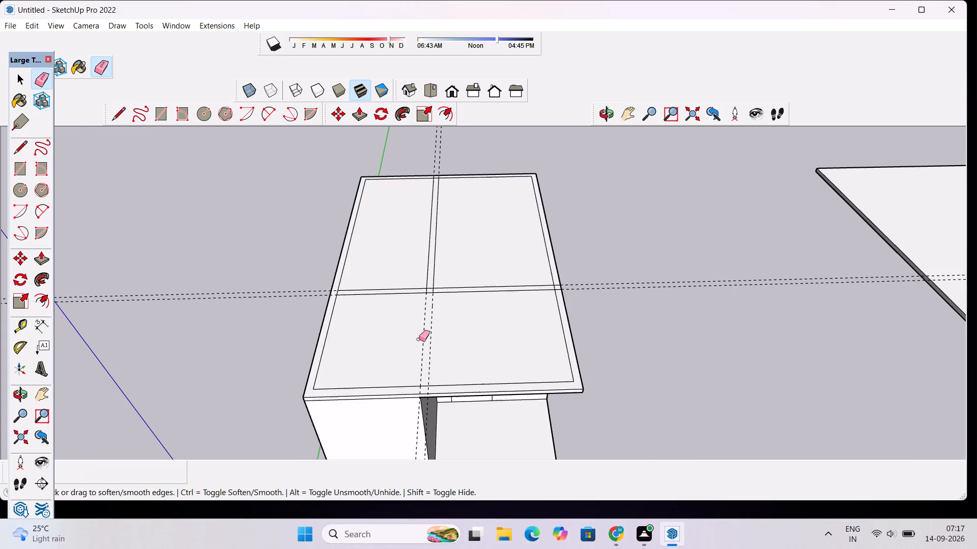
Erase both lengthwise and both crosswise guide lines from the roof slab.
scroll(423, 332, up, 4)
drag(437, 327, 423, 331)
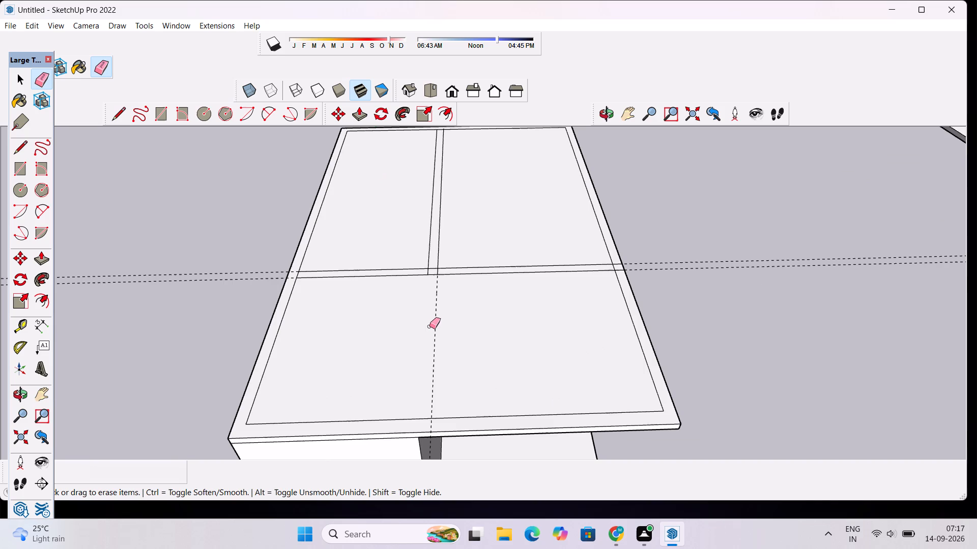
click(437, 317)
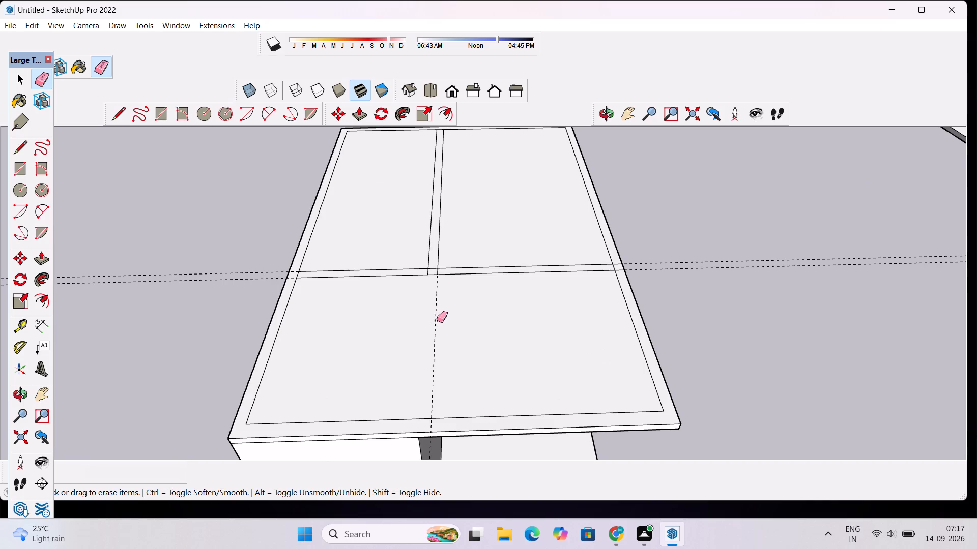
click(437, 323)
drag(205, 270, 206, 283)
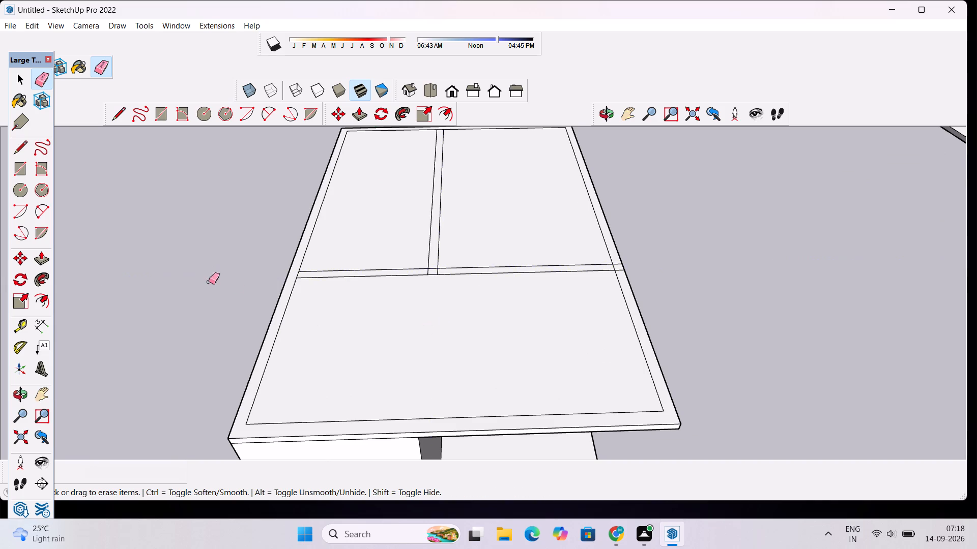
Examine the roof's wall outline against the rooms below from above, from the front and from the sides.
scroll(264, 270, down, 10)
scroll(344, 177, up, 3)
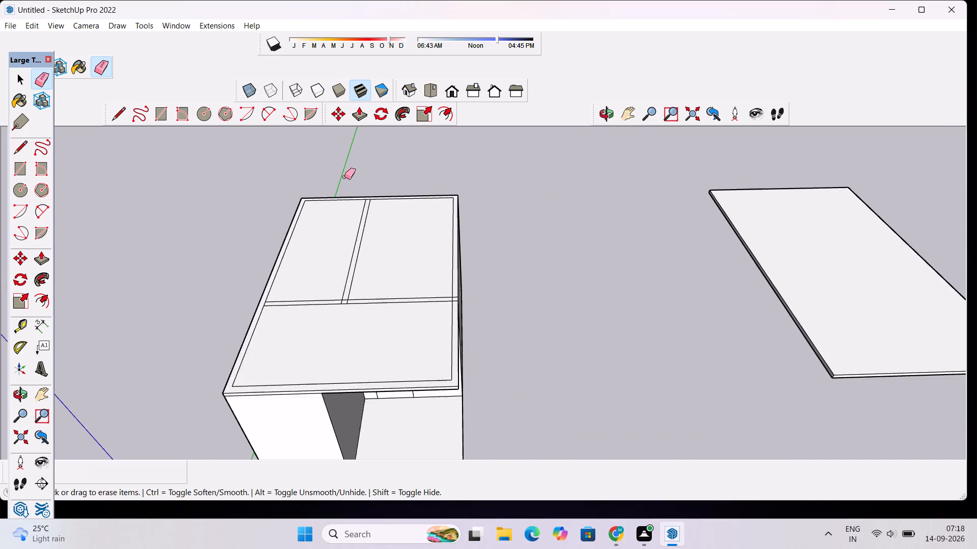
scroll(344, 177, up, 6)
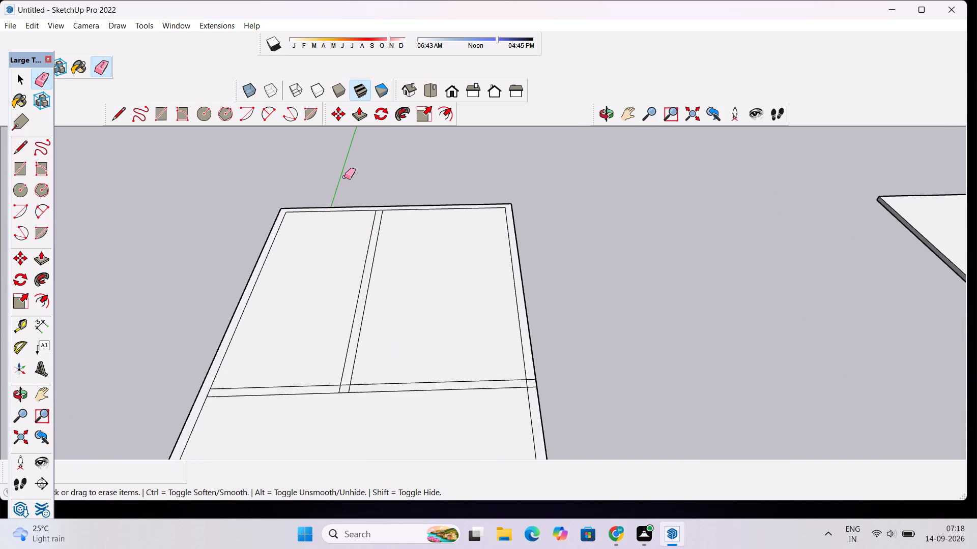
scroll(344, 177, up, 1)
click(598, 121)
drag(360, 267, 378, 228)
scroll(378, 228, down, 5)
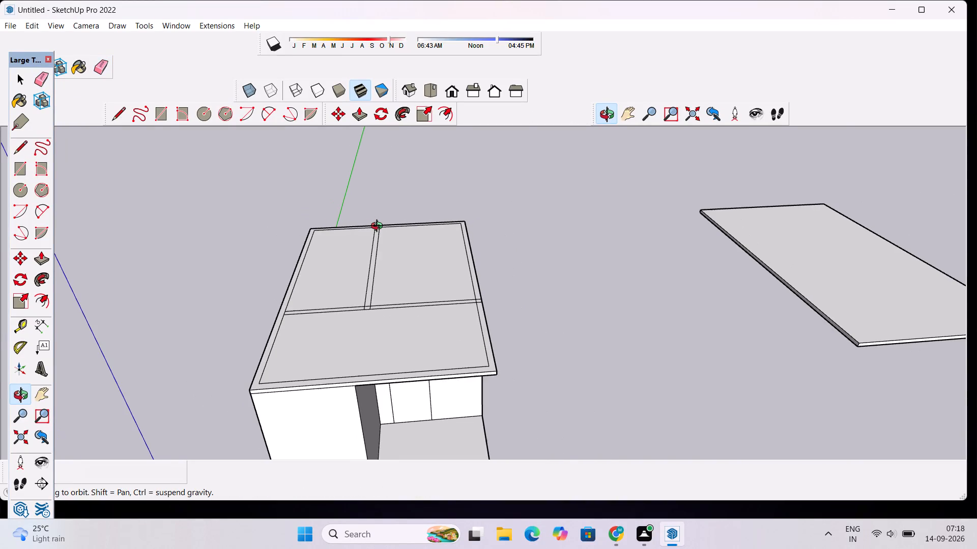
scroll(379, 219, down, 5)
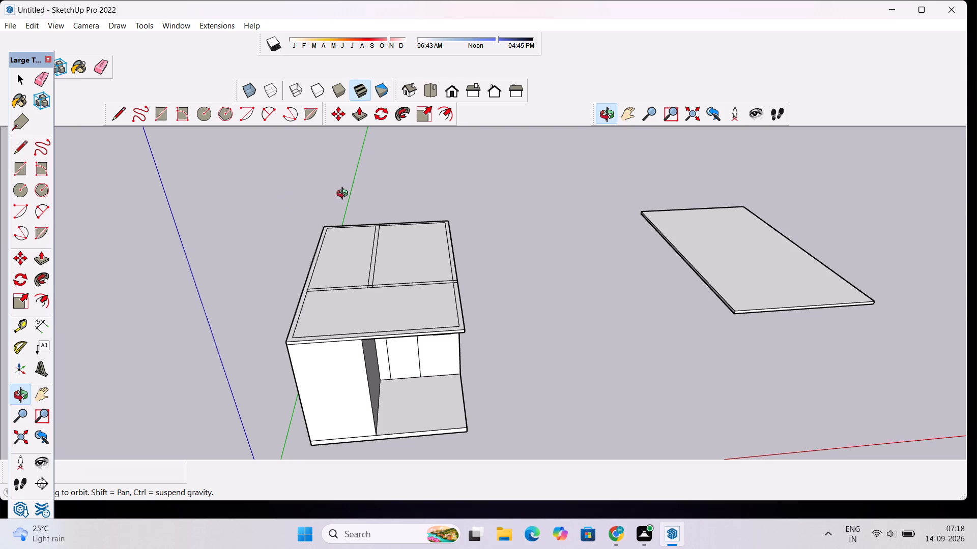
scroll(349, 218, down, 6)
drag(423, 328, 342, 262)
scroll(335, 230, up, 5)
drag(345, 235, 423, 295)
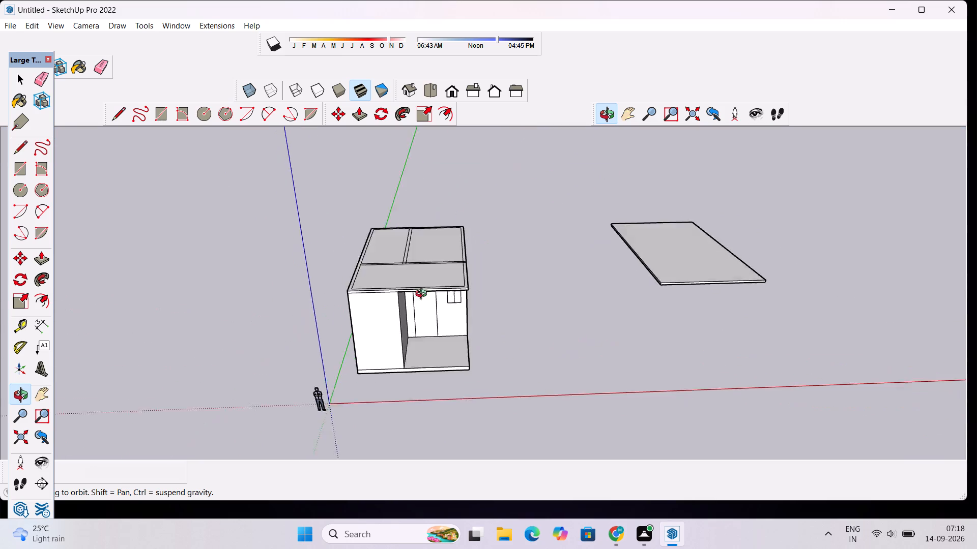
drag(423, 295, 432, 379)
scroll(406, 300, up, 5)
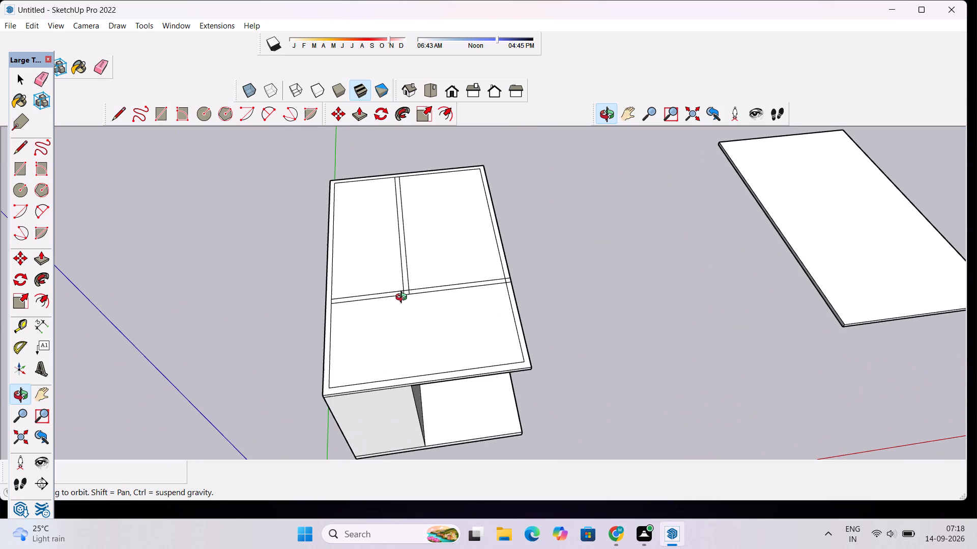
scroll(471, 327, down, 5)
drag(508, 351, 422, 189)
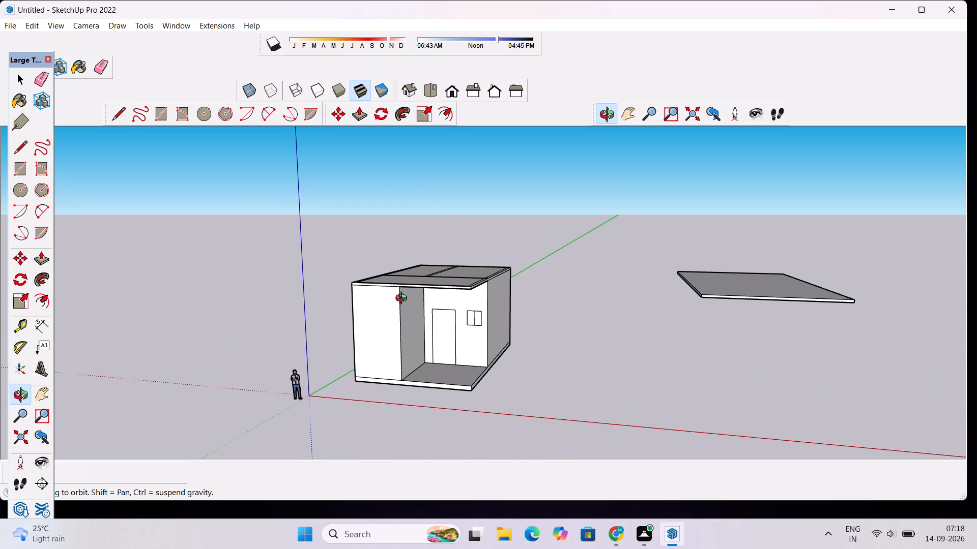
scroll(396, 309, up, 4)
drag(398, 287, 434, 418)
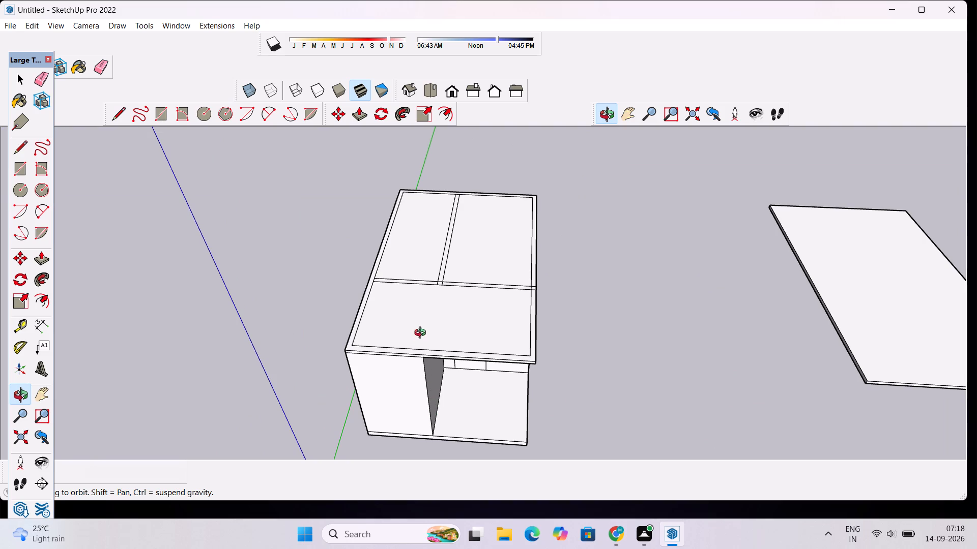
scroll(422, 334, up, 5)
scroll(422, 331, down, 3)
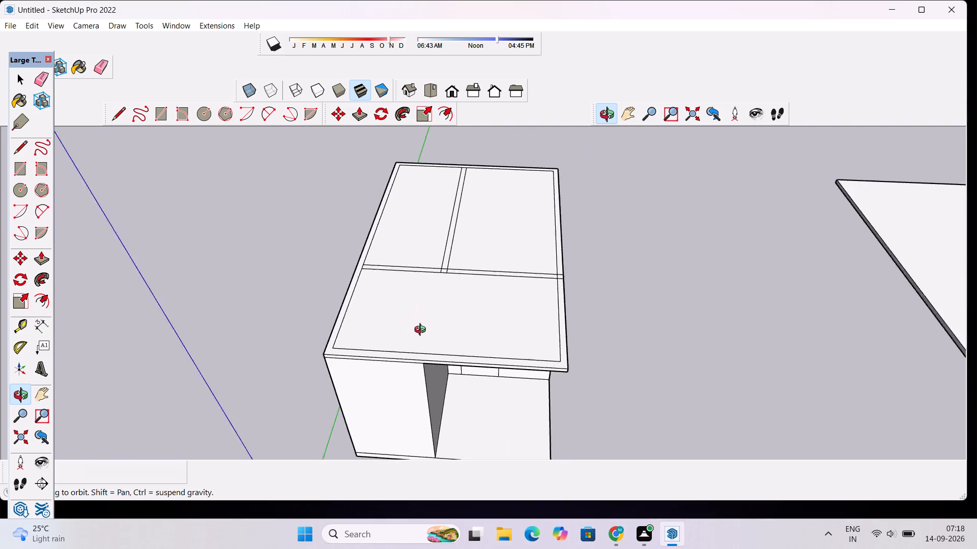
scroll(422, 331, down, 3)
drag(499, 357, 394, 271)
drag(394, 261, 404, 225)
drag(492, 215, 498, 219)
scroll(373, 277, up, 5)
drag(336, 274, 446, 375)
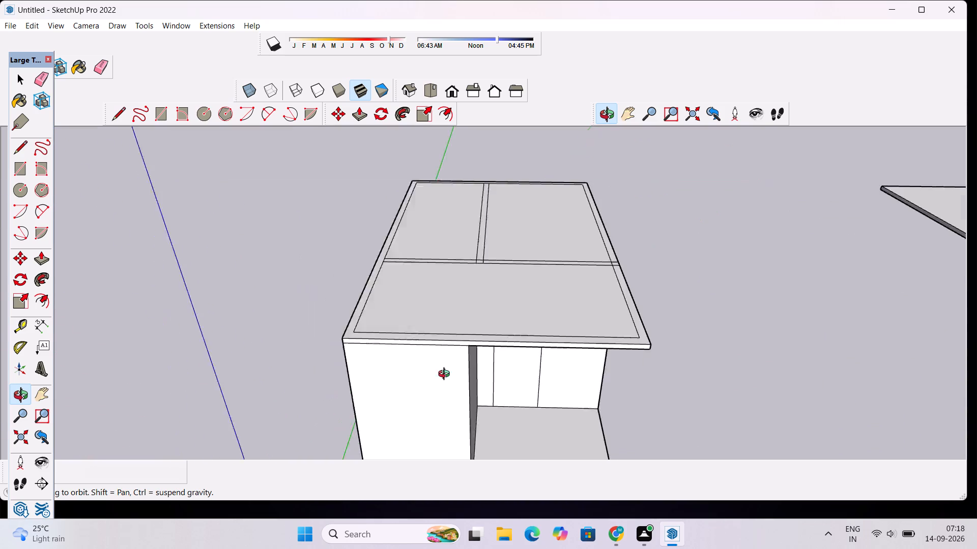
drag(446, 375, 455, 415)
scroll(447, 374, down, 6)
drag(447, 422, 442, 249)
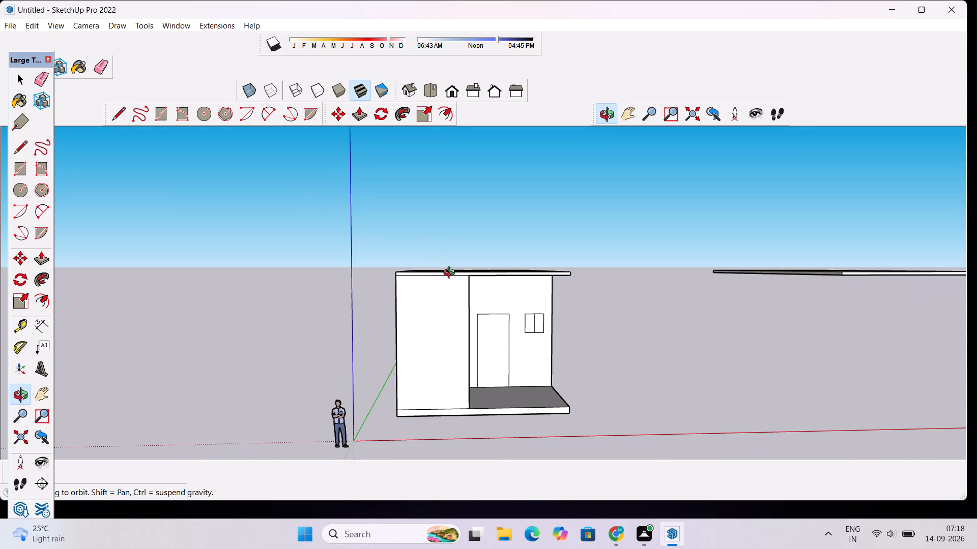
scroll(451, 274, up, 11)
drag(671, 342, 602, 398)
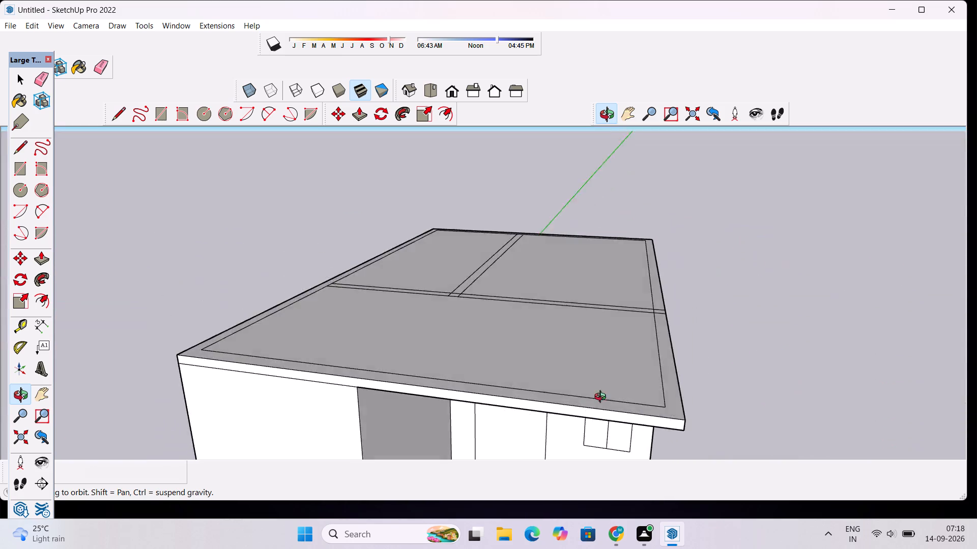
drag(602, 398, 700, 422)
scroll(484, 313, down, 7)
drag(473, 326, 386, 431)
scroll(429, 363, up, 2)
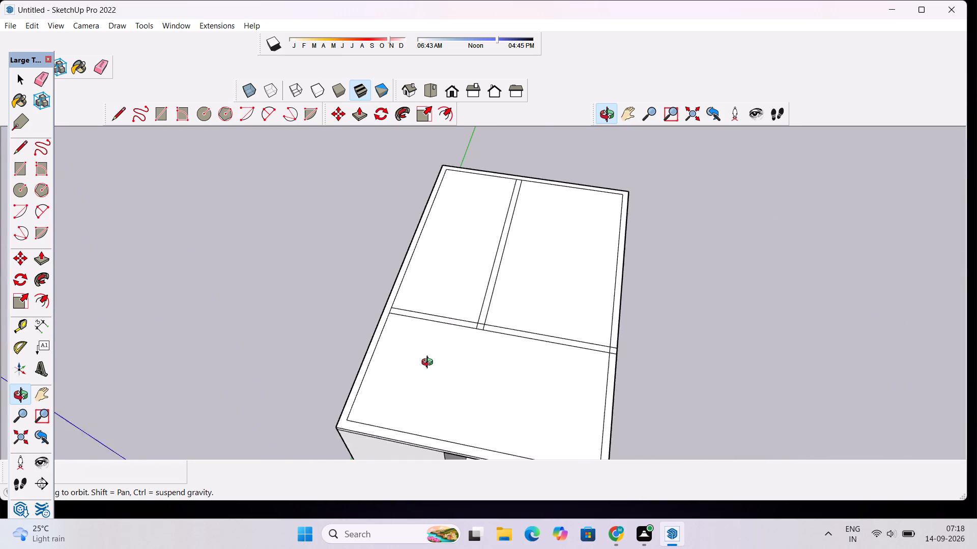
Erase the overlapping line segments where the lengthwise wall strip meets the crosswise strip on the roof.
scroll(429, 363, up, 3)
drag(382, 374, 417, 403)
scroll(504, 320, up, 3)
shift+drag(504, 319, 408, 365)
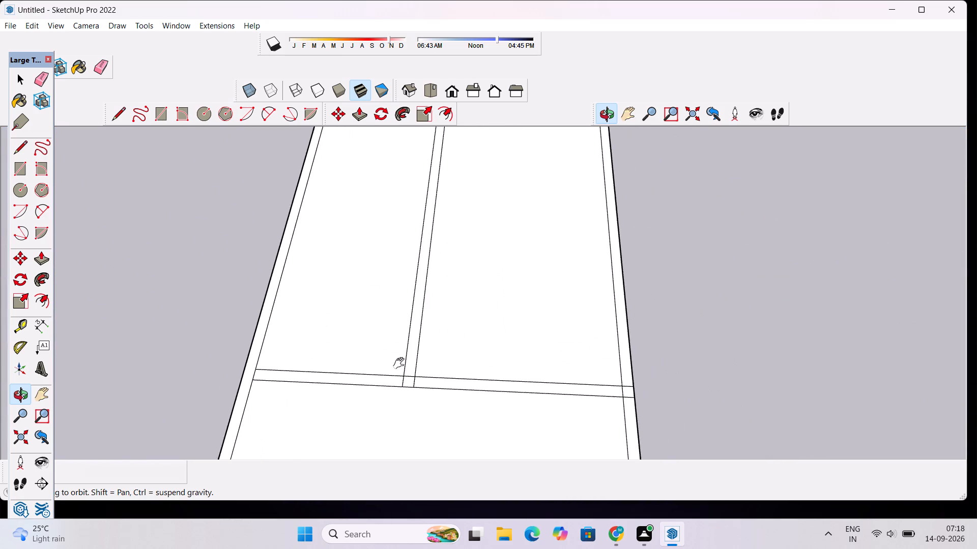
shift+scroll(401, 363, up, 3)
key(e)
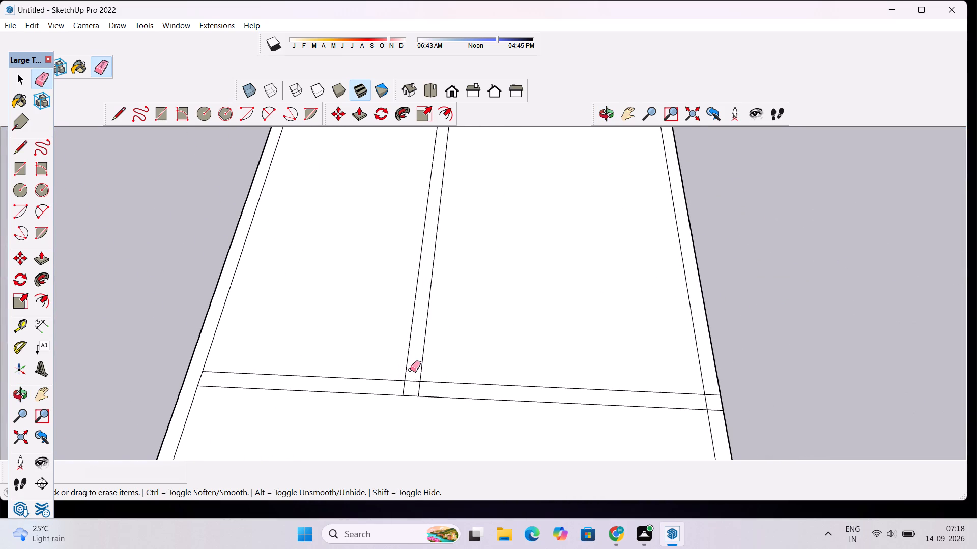
drag(412, 371, 396, 390)
click(418, 392)
Erase the border line segments crossing both ends of the crosswise wall strip and the rear line's stub at the right edge.
click(200, 376)
scroll(203, 344, down, 10)
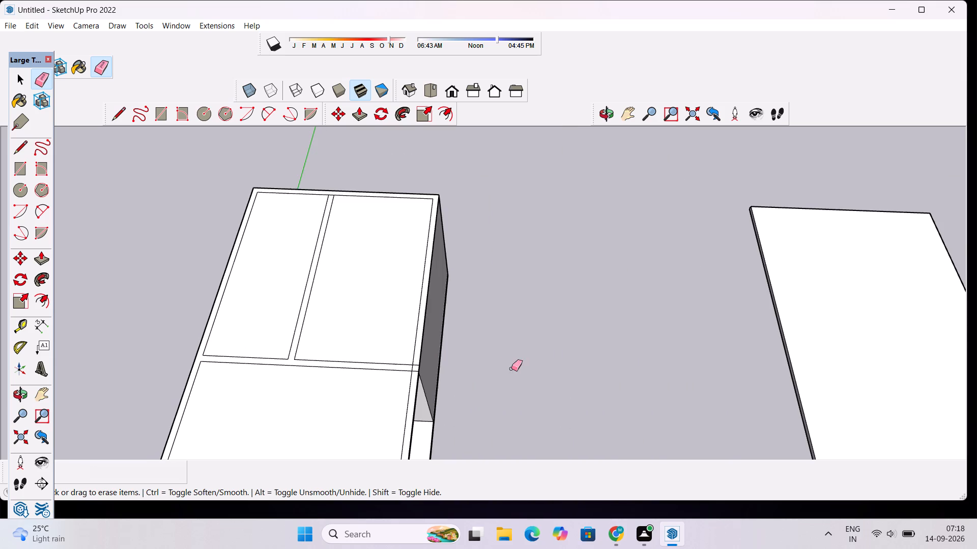
scroll(401, 390, up, 9)
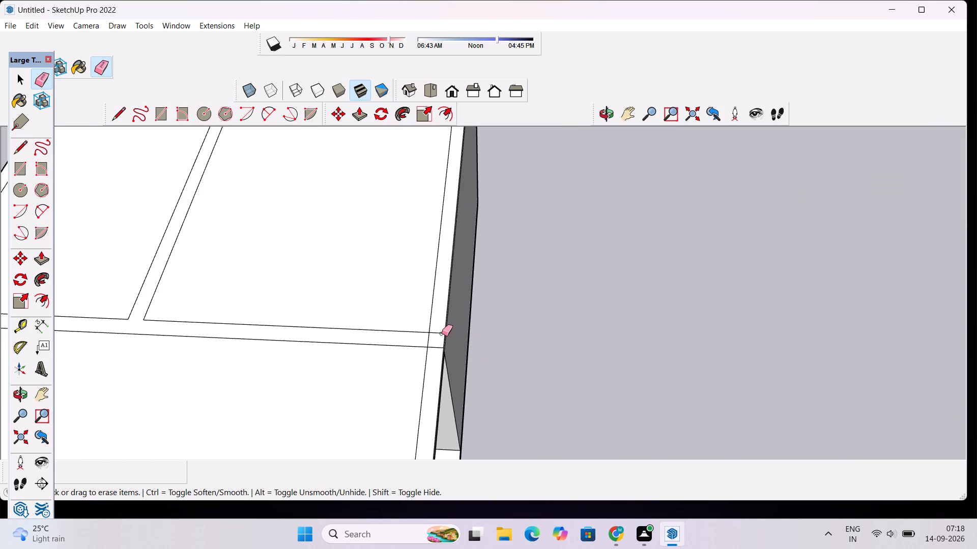
drag(441, 331, 422, 342)
scroll(447, 299, down, 5)
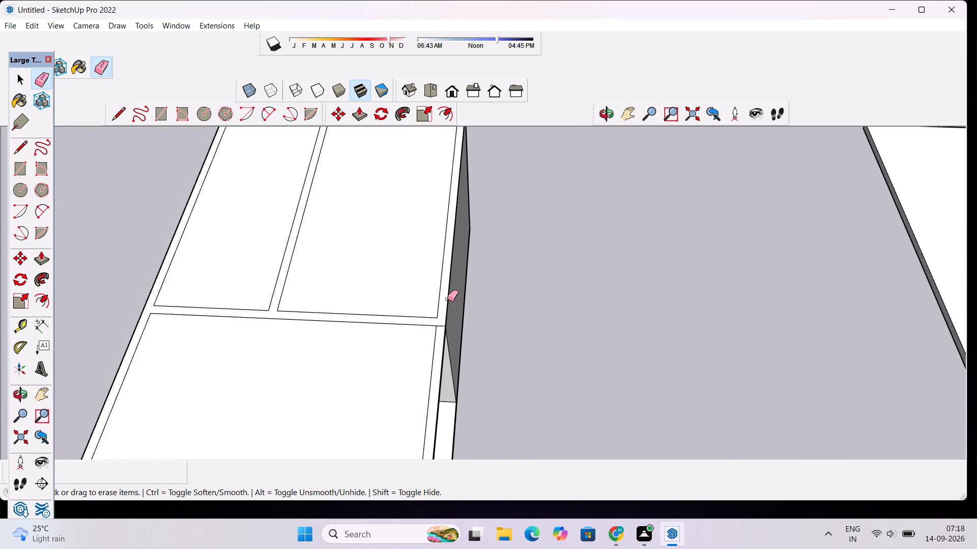
scroll(447, 299, down, 8)
scroll(372, 267, up, 3)
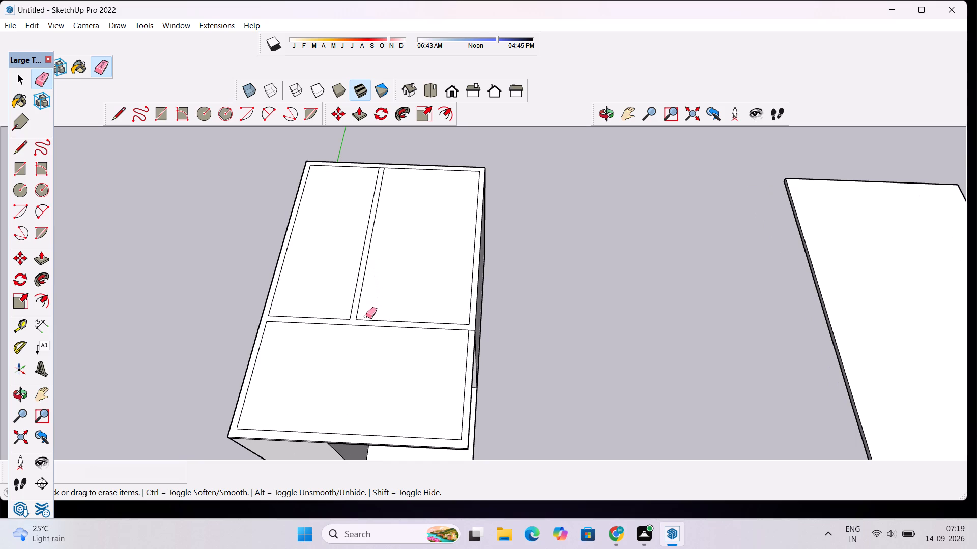
scroll(306, 316, up, 3)
key(space)
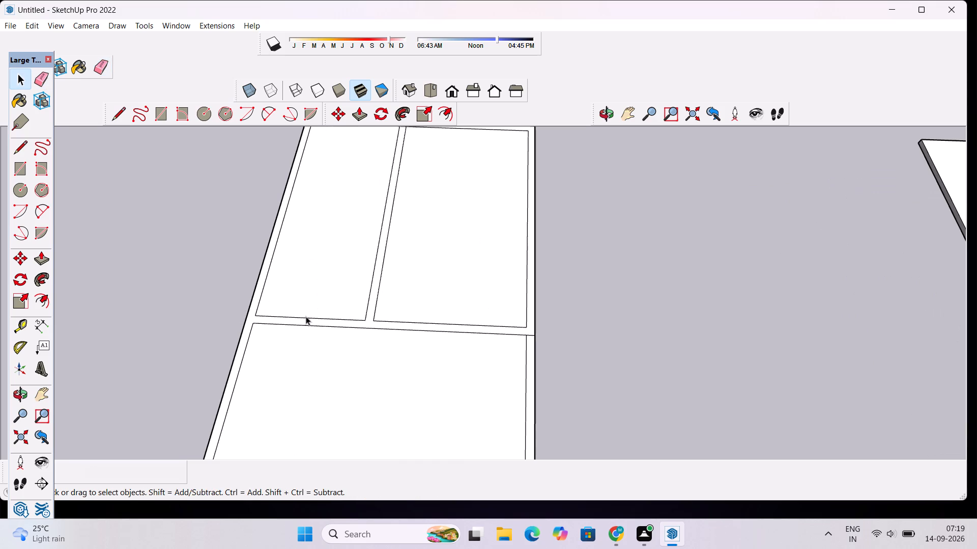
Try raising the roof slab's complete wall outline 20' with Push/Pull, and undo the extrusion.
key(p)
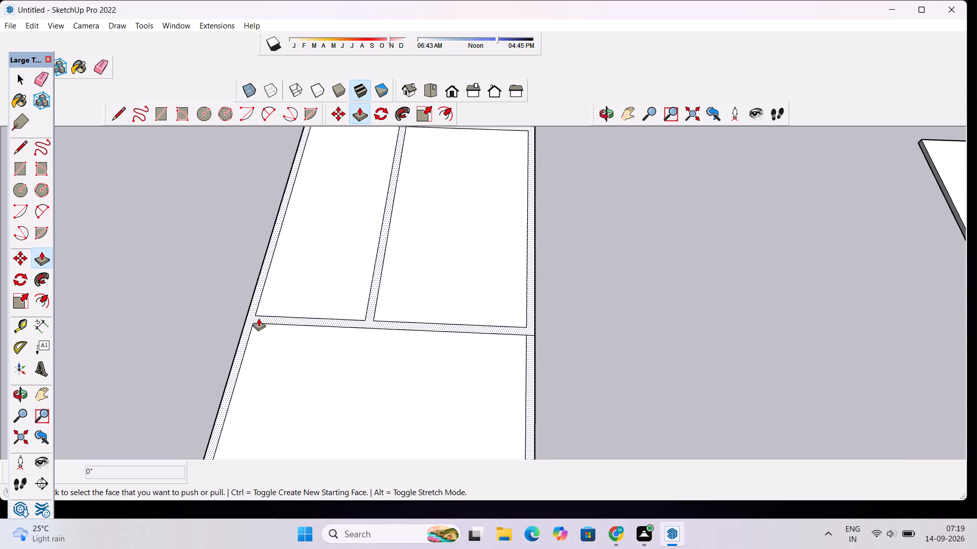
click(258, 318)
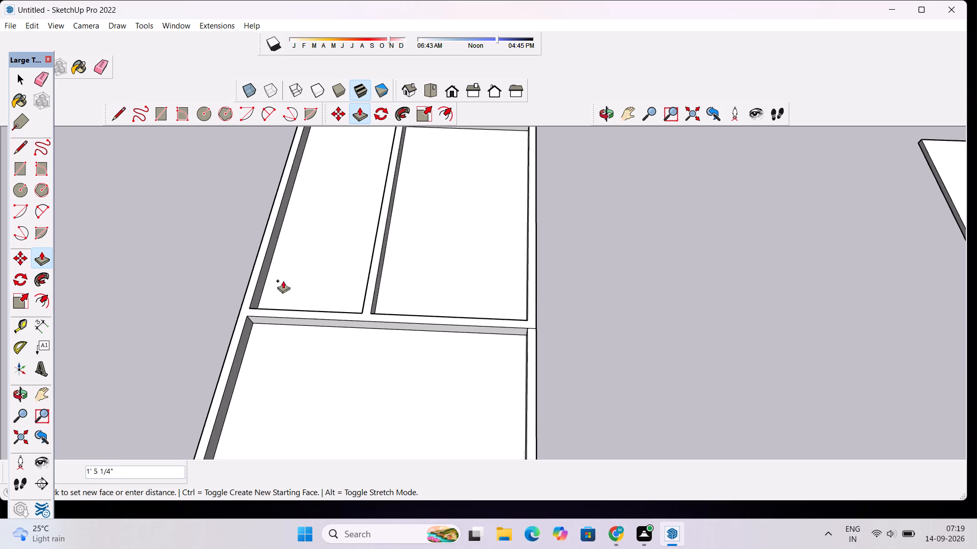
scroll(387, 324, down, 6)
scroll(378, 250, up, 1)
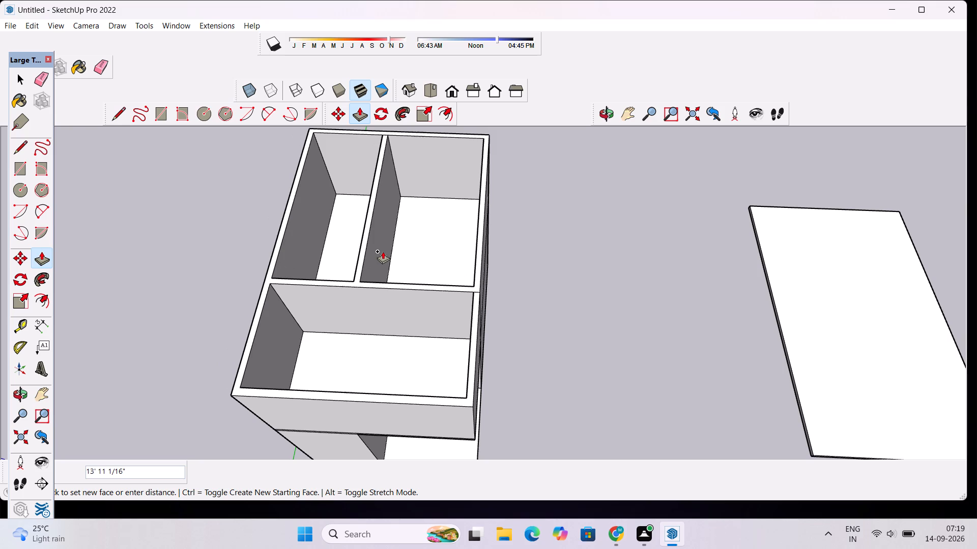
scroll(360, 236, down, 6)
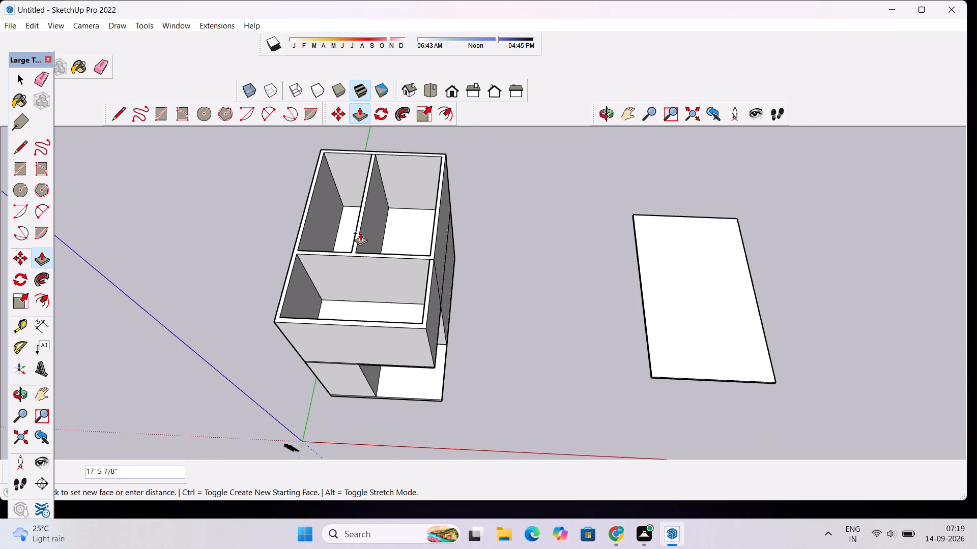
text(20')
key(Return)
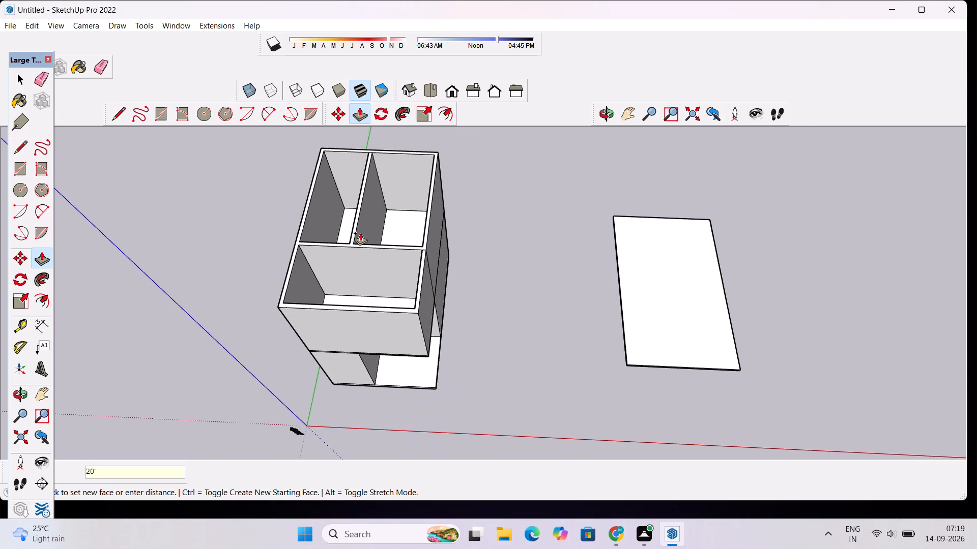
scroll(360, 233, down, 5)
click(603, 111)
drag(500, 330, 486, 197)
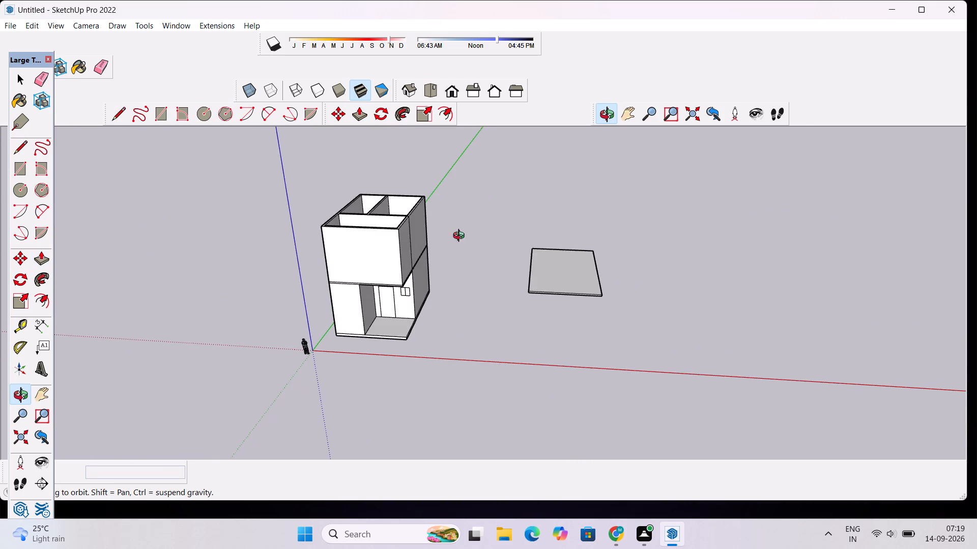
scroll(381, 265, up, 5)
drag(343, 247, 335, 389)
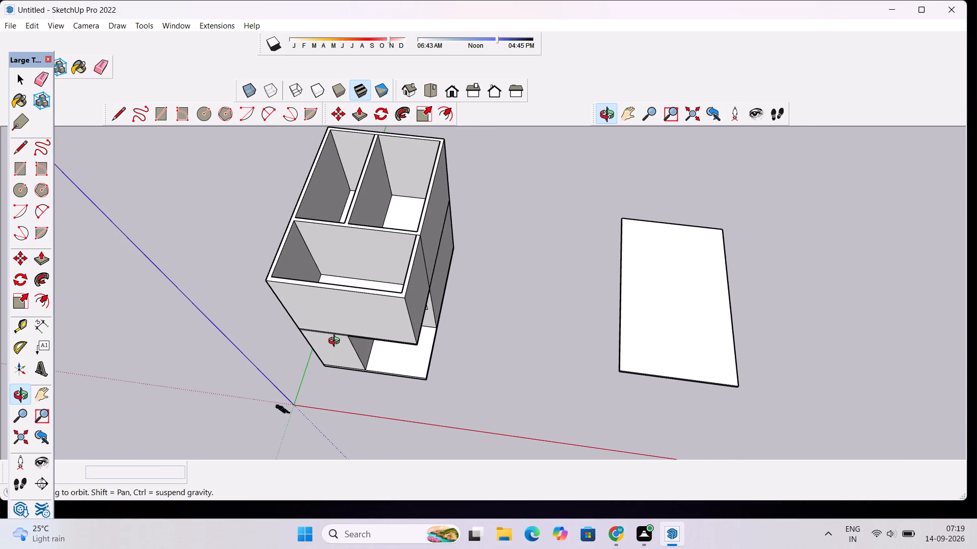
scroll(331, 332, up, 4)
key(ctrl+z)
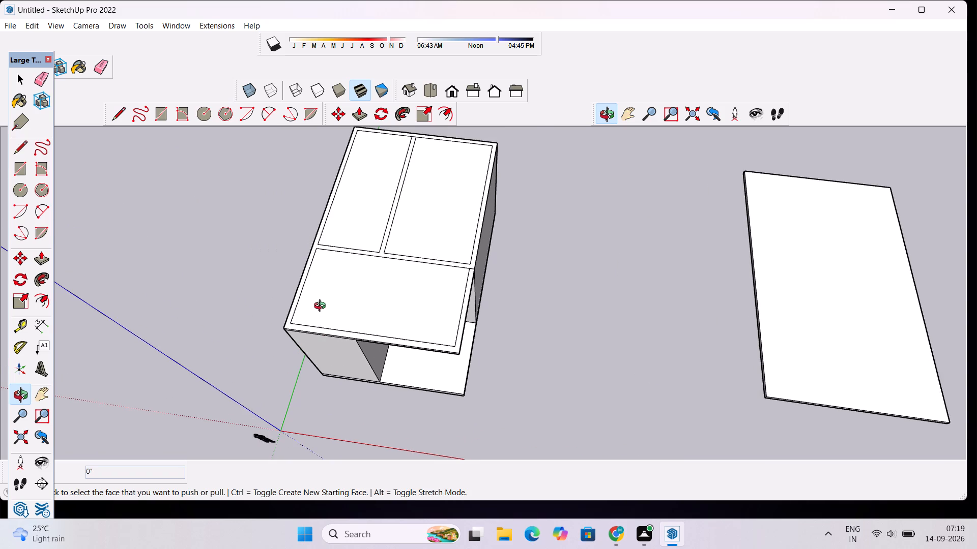
Draw a 9" line from the front room's inner rear corner to the slab edge, extending the crosswise wall's front line.
scroll(325, 269, up, 4)
key(space)
scroll(300, 292, up, 2)
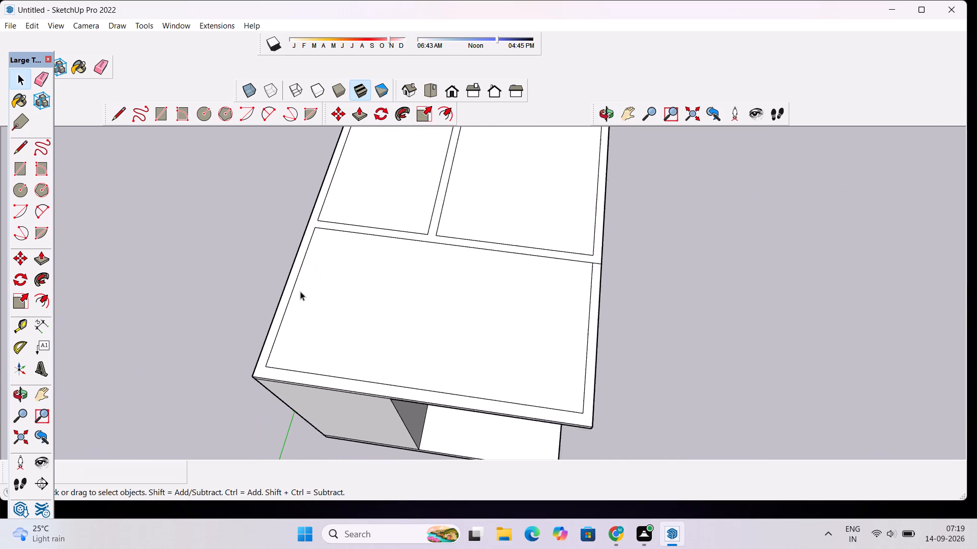
scroll(300, 291, up, 2)
key(l)
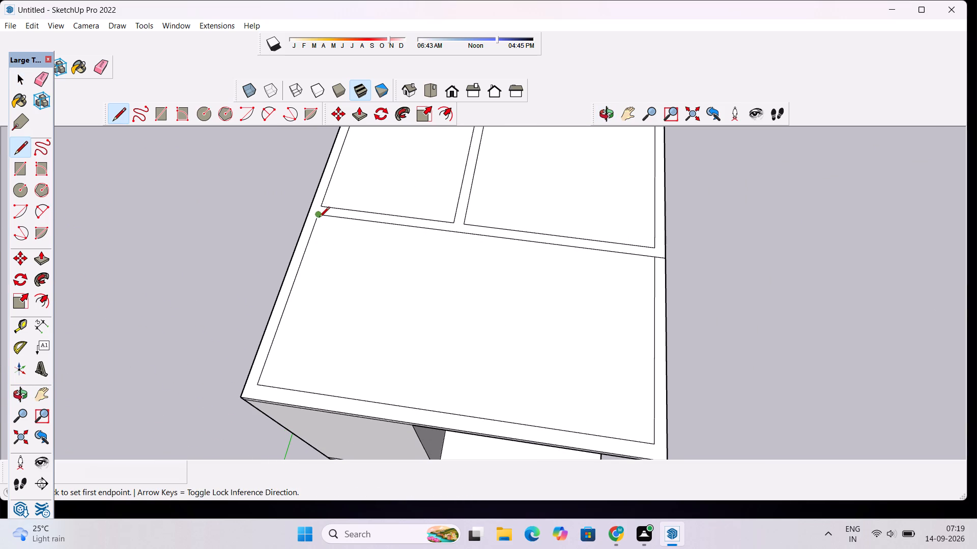
click(319, 218)
click(307, 215)
Examine the roof's wall outline from the front, at an angle and from above.
scroll(599, 292, down, 4)
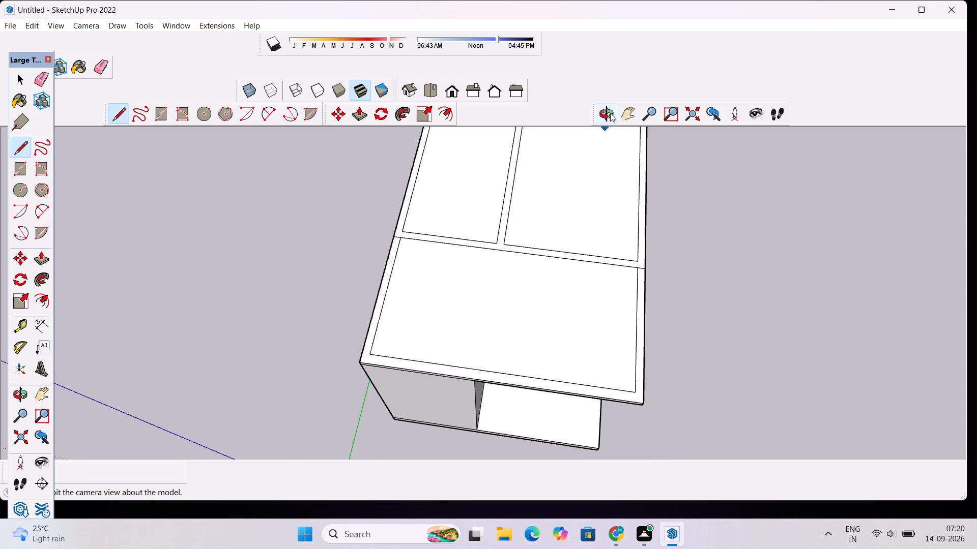
click(609, 115)
drag(596, 299, 587, 173)
drag(596, 164, 495, 287)
drag(528, 218, 574, 189)
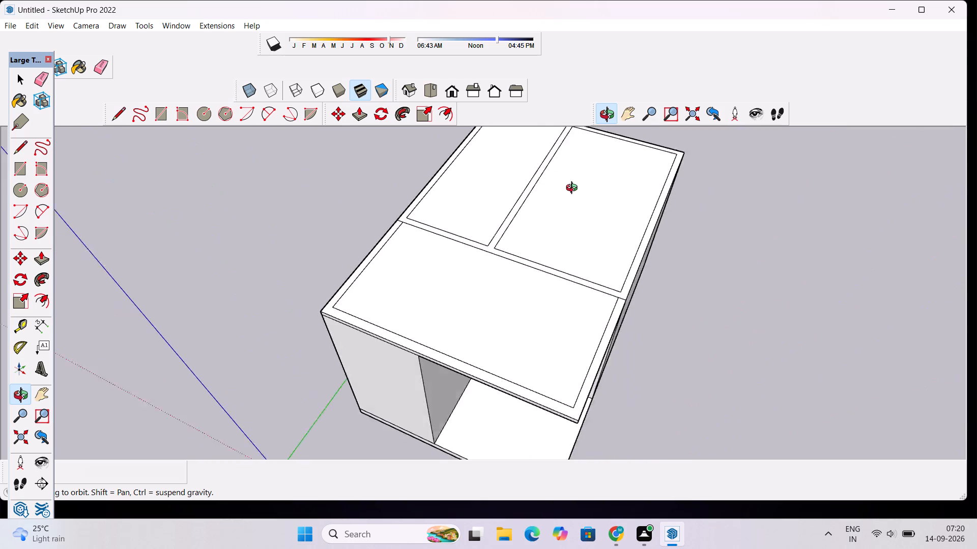
drag(574, 189, 596, 180)
scroll(387, 275, up, 3)
drag(358, 309, 437, 246)
scroll(443, 249, down, 3)
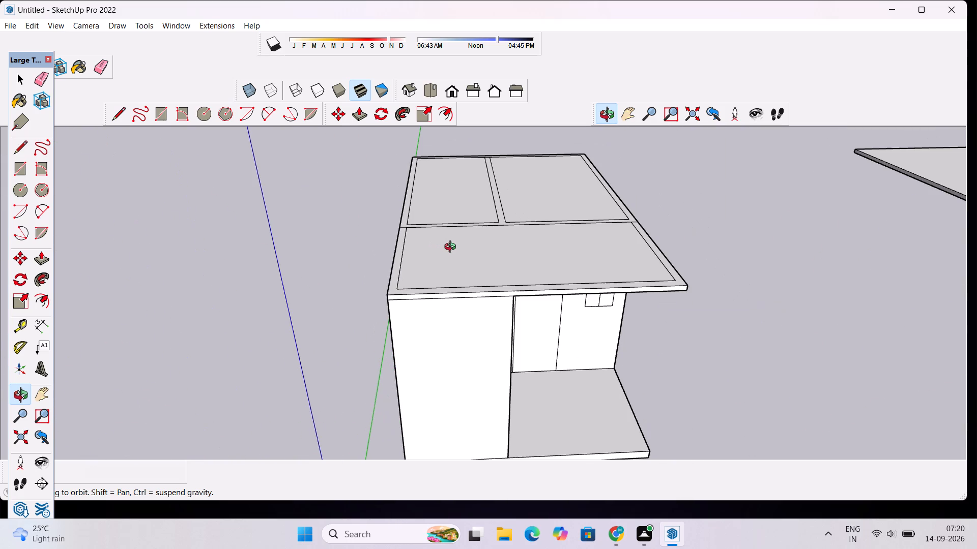
shift+drag(465, 218, 422, 315)
scroll(441, 264, down, 5)
drag(451, 270, 440, 376)
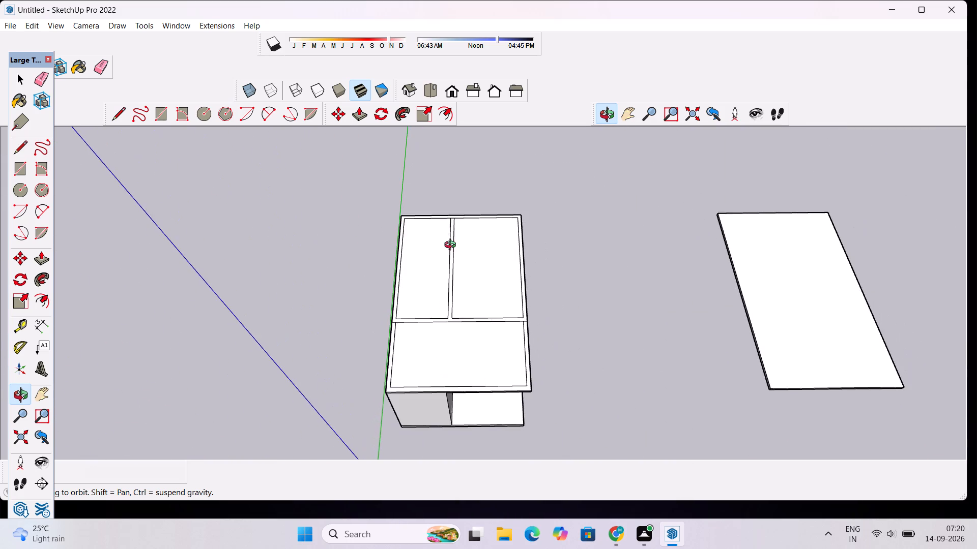
Erase the short line segment closing the lengthwise wall strip where it meets the rear wall strip.
scroll(457, 168, up, 5)
scroll(467, 239, up, 9)
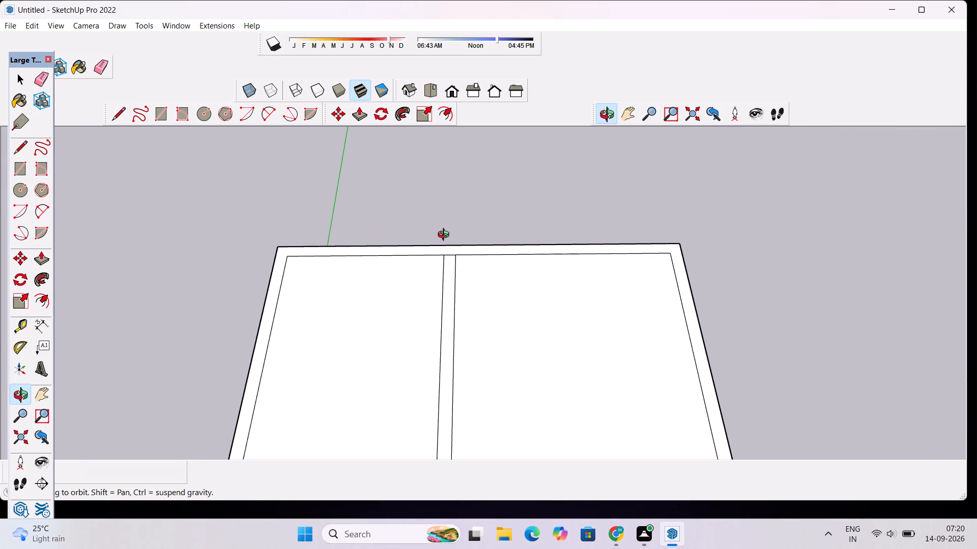
key(e)
scroll(451, 259, up, 4)
click(450, 253)
scroll(447, 231, down, 4)
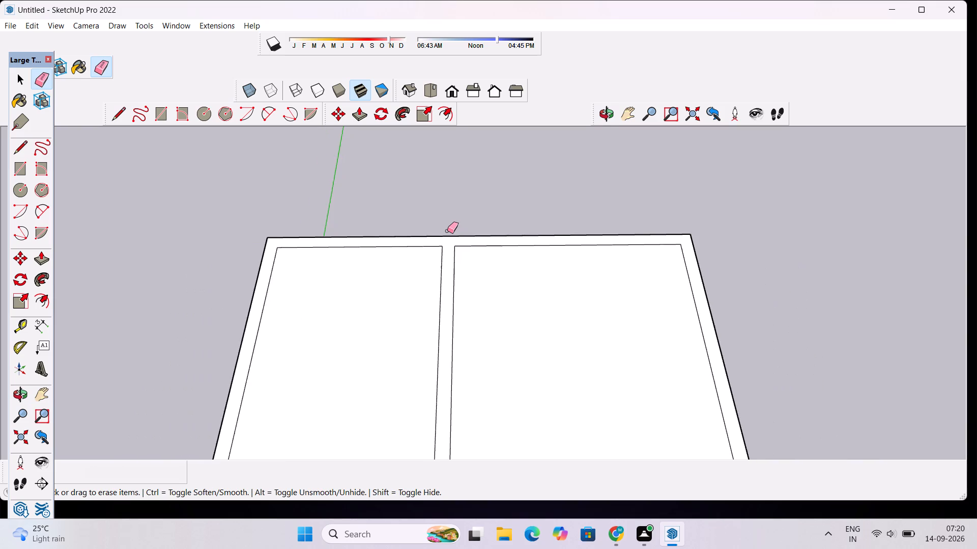
scroll(447, 231, down, 5)
key(space)
key(e)
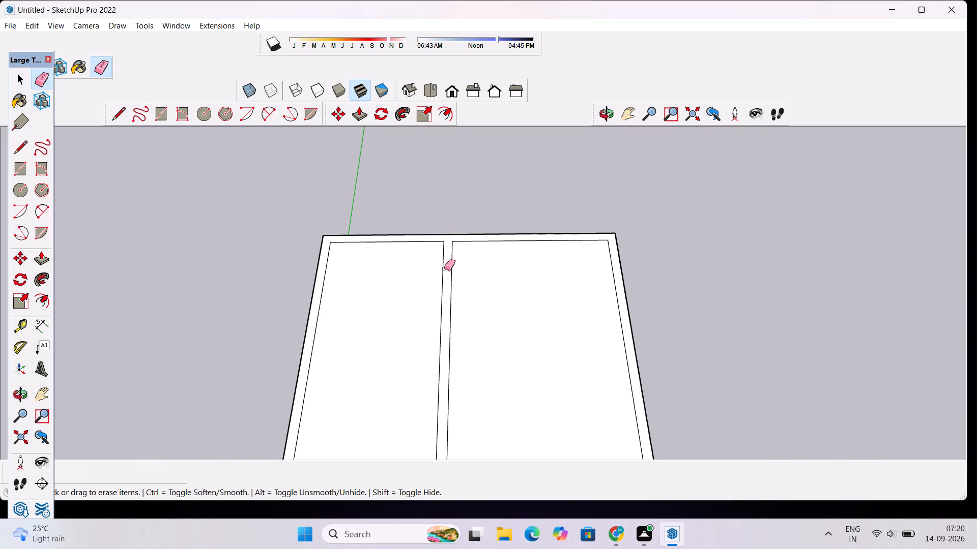
scroll(448, 263, up, 1)
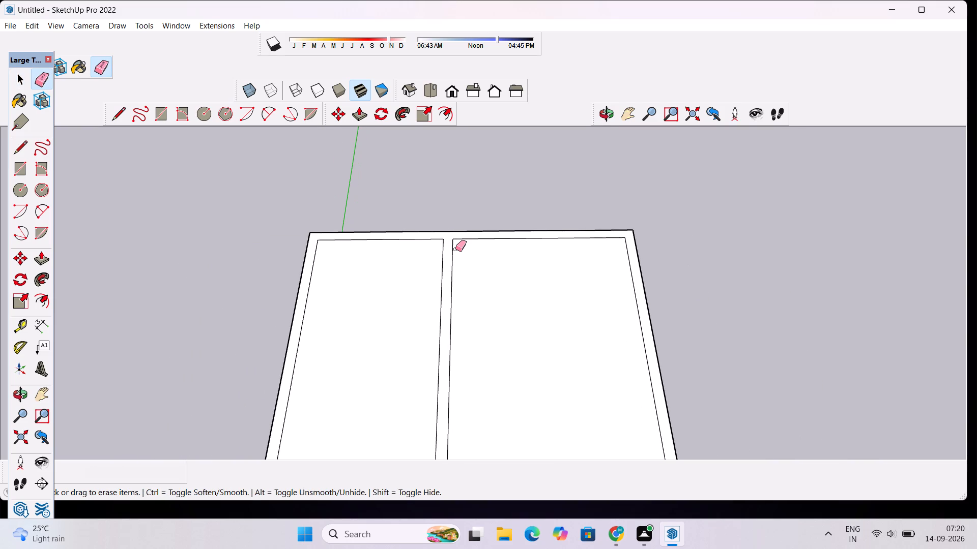
Pull the wall outline around the two rear rooms up 20' with Push/Pull.
key(o)
scroll(453, 234, down, 9)
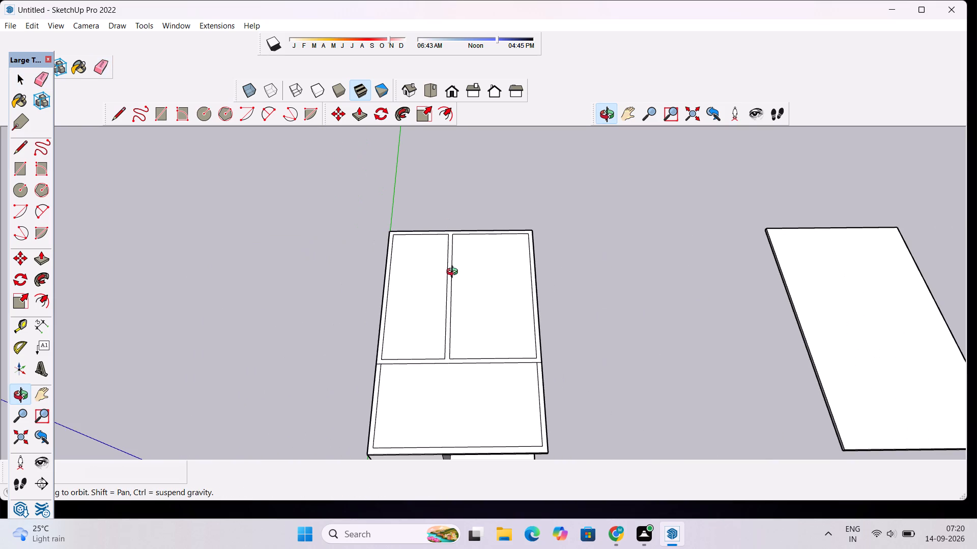
text(op)
scroll(455, 297, up, 4)
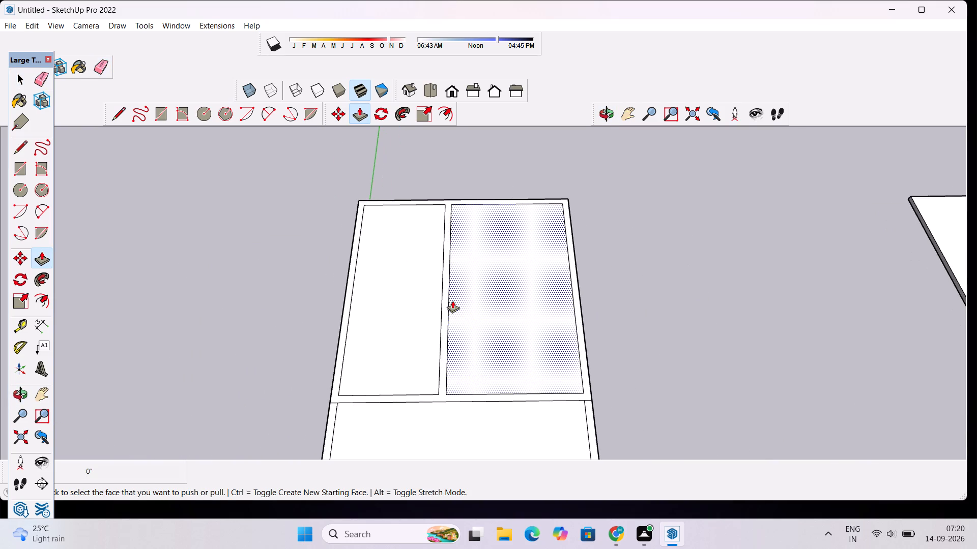
scroll(452, 300, up, 1)
scroll(451, 300, down, 3)
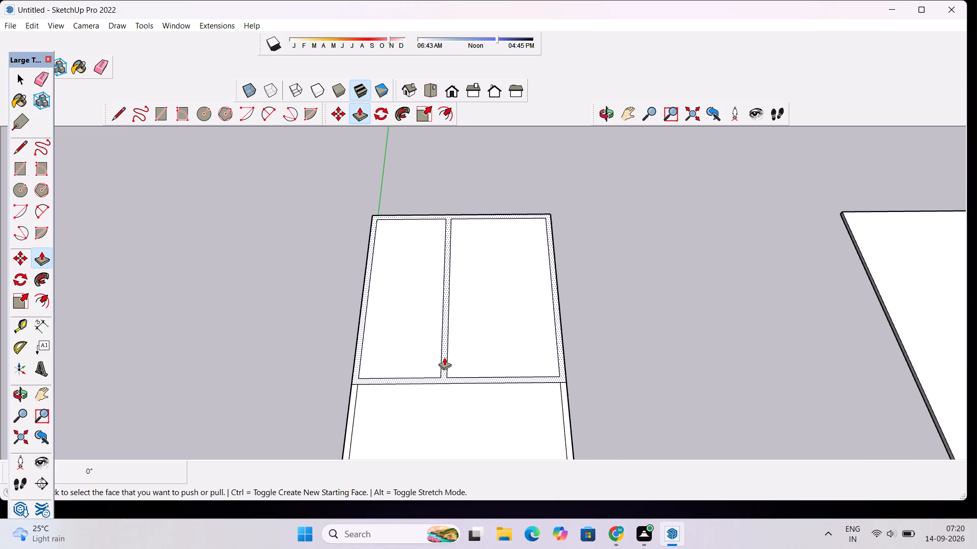
click(444, 357)
scroll(445, 331, down, 6)
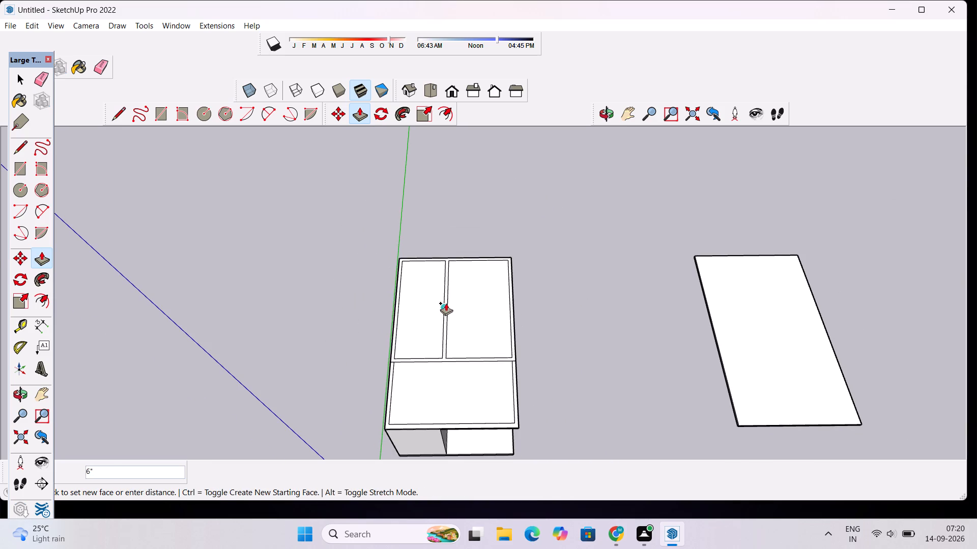
text(20')
key(Return)
Examine the raised upper-floor walls and the loose slab beside the building from several sides.
click(608, 110)
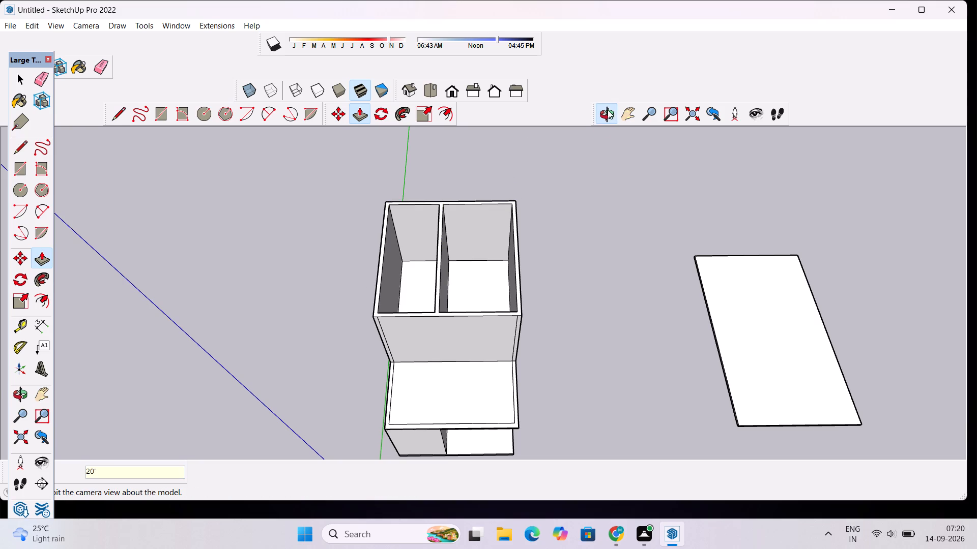
drag(548, 333, 548, 246)
scroll(479, 245, up, 4)
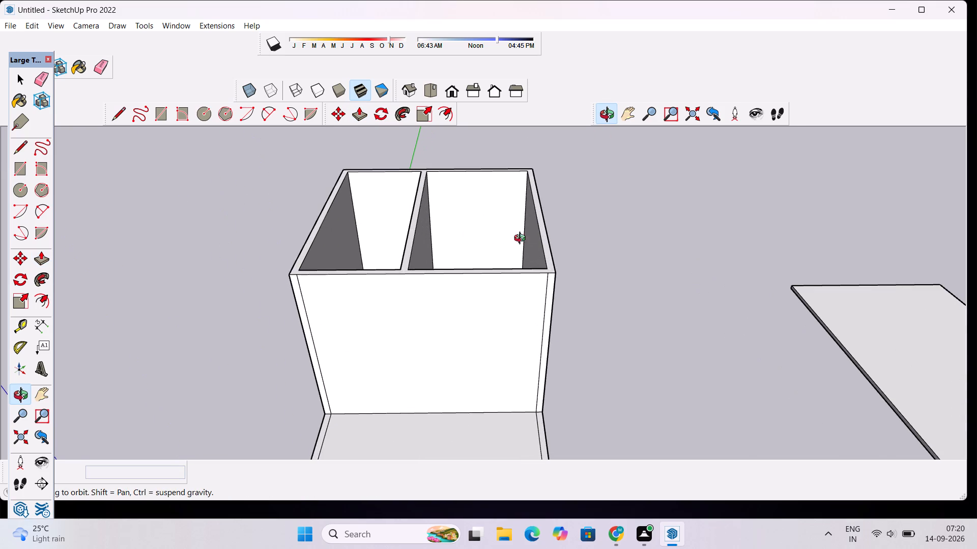
drag(540, 301, 660, 295)
scroll(602, 258, down, 5)
drag(790, 300, 433, 231)
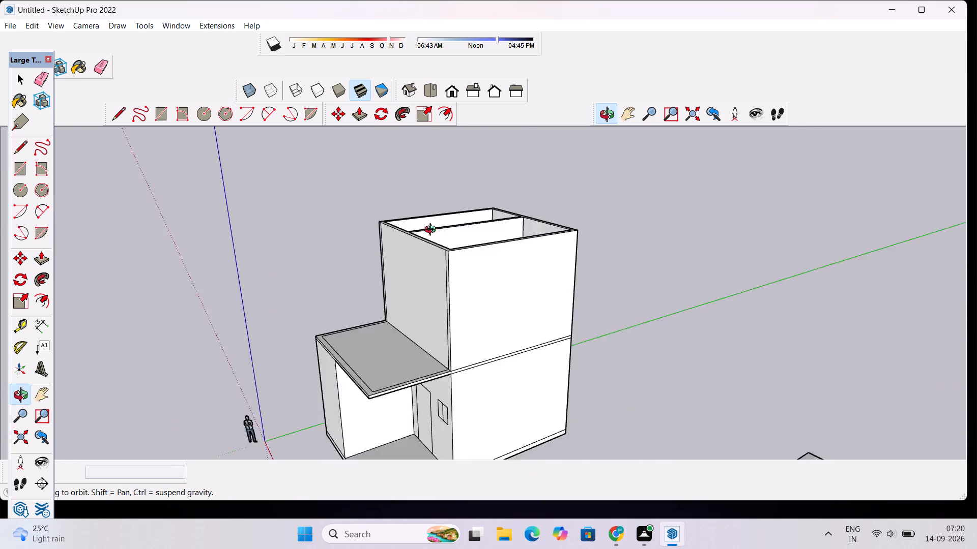
drag(433, 231, 355, 206)
scroll(355, 196, down, 9)
scroll(315, 302, up, 5)
drag(361, 302, 474, 371)
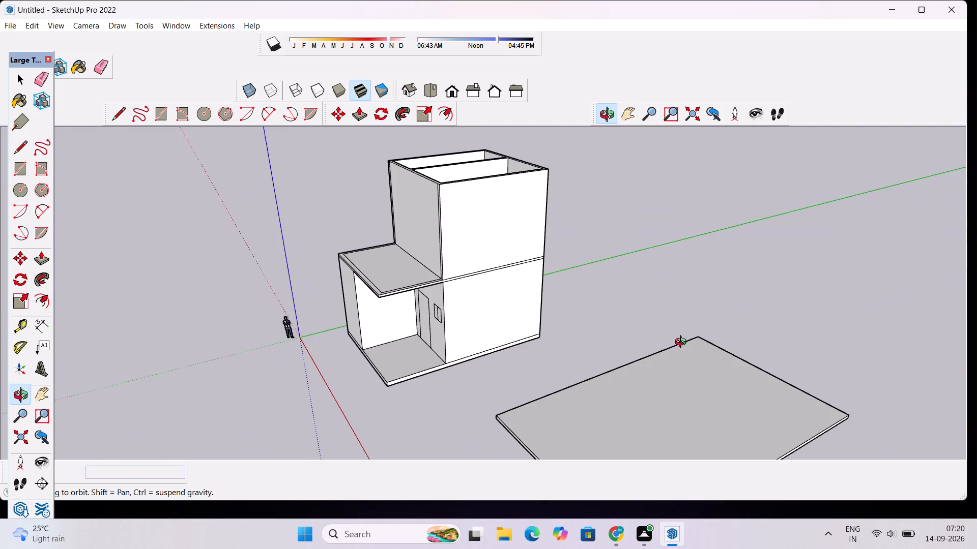
scroll(613, 303, down, 4)
drag(671, 349, 549, 250)
scroll(530, 276, up, 3)
drag(518, 262, 540, 294)
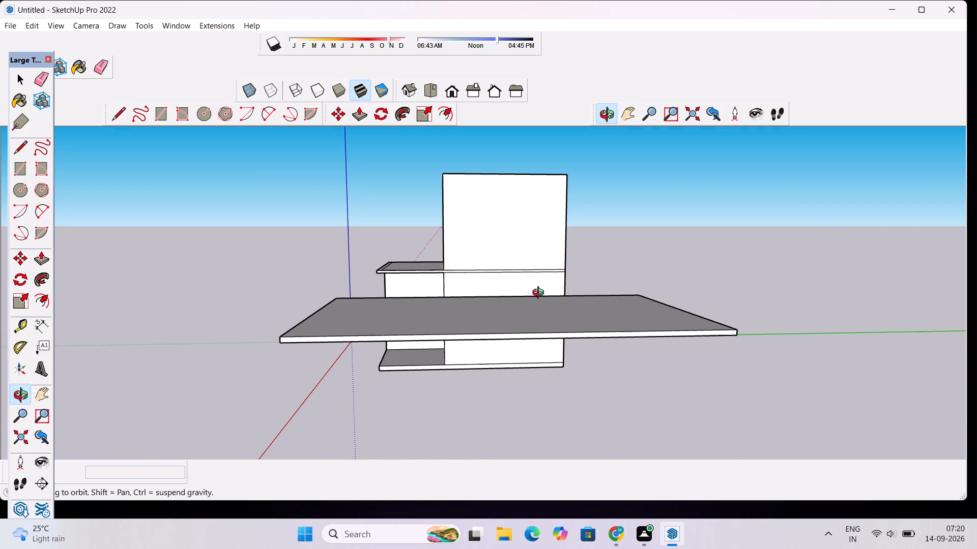
Explode the group of the loose slab beside the building.
key(space)
click(540, 331)
right_click(539, 327)
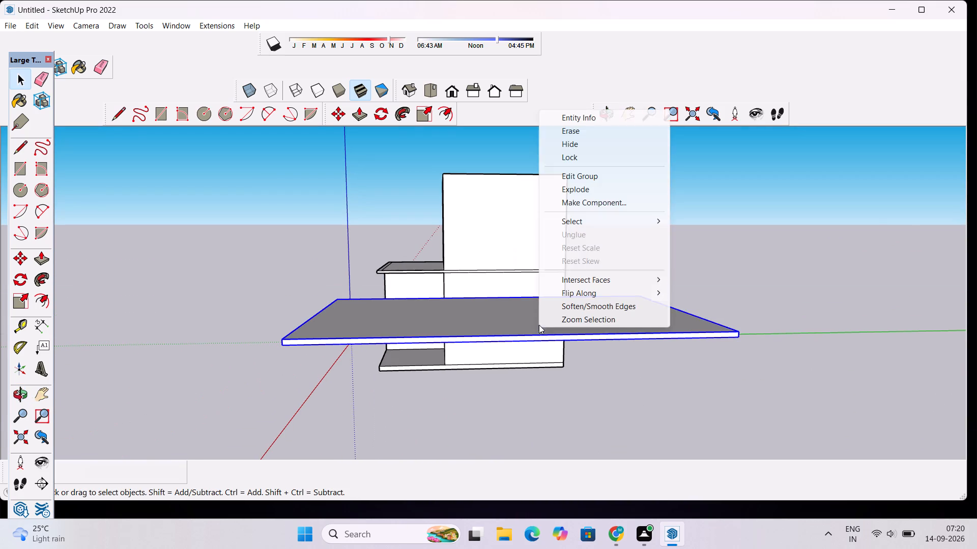
click(587, 192)
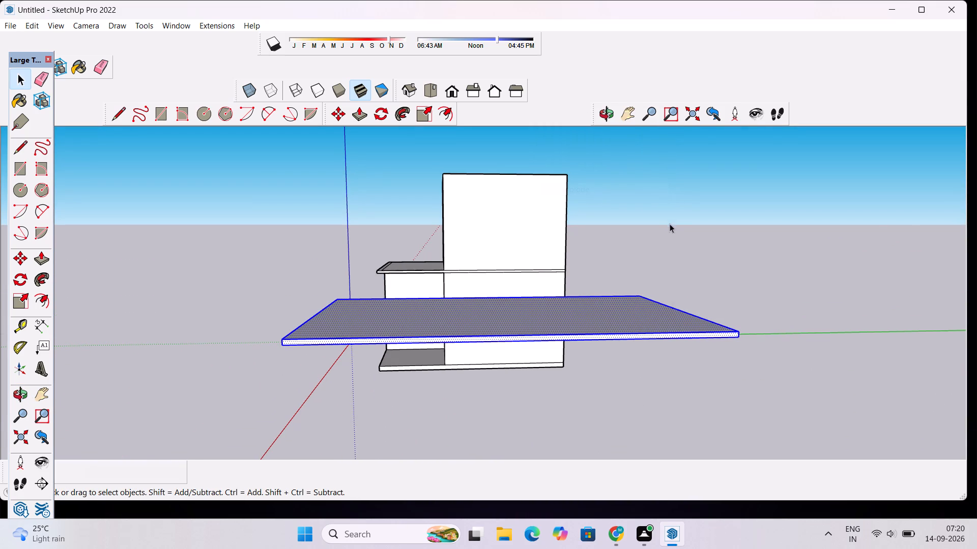
click(679, 256)
Push/Pull the loose slab's long side face, on the side away from the building, by 2'.
scroll(560, 357, up, 5)
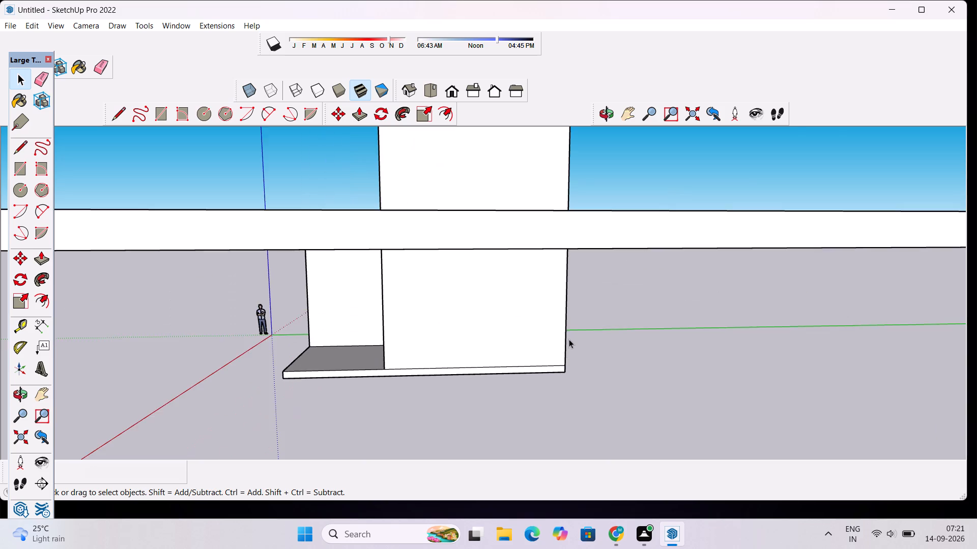
scroll(569, 338, down, 3)
key(p)
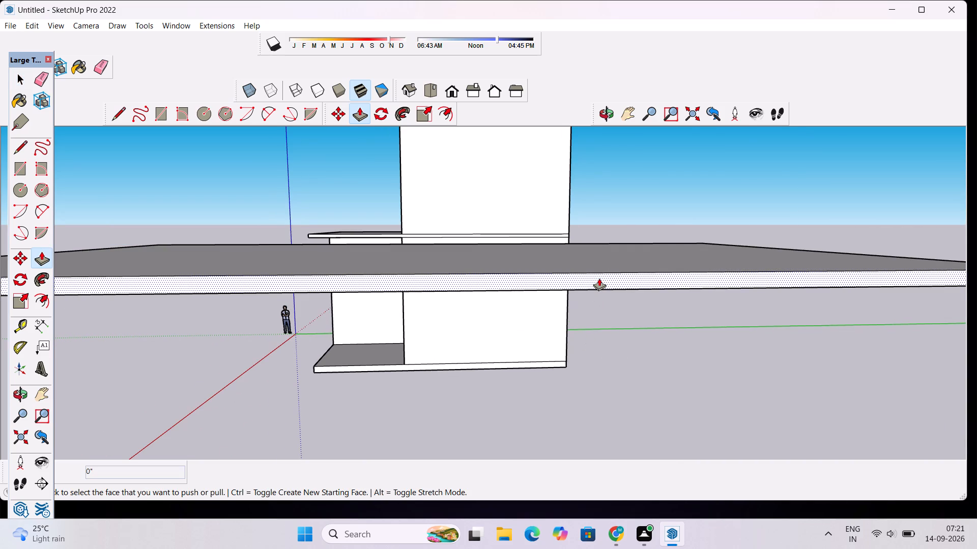
click(599, 278)
text(2')
key(Return)
scroll(635, 328, down, 7)
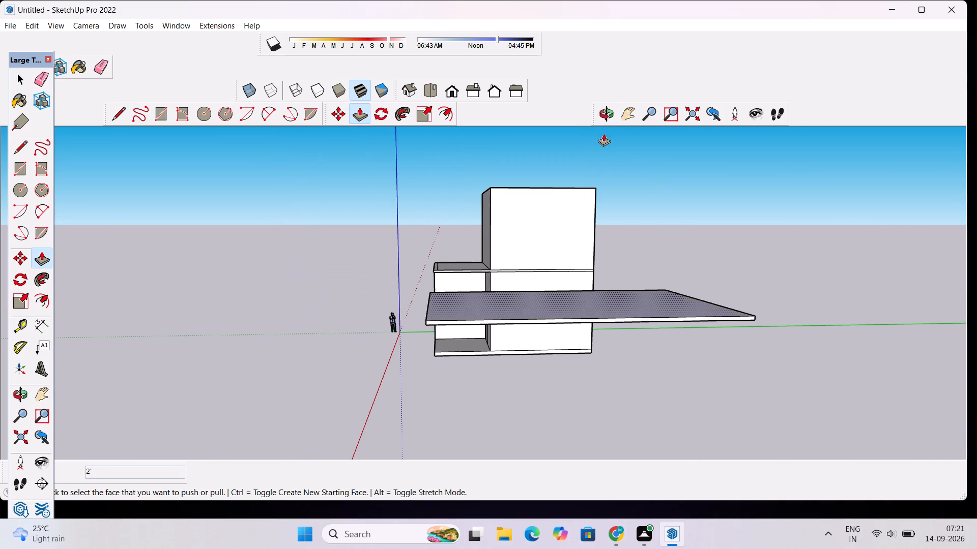
click(606, 113)
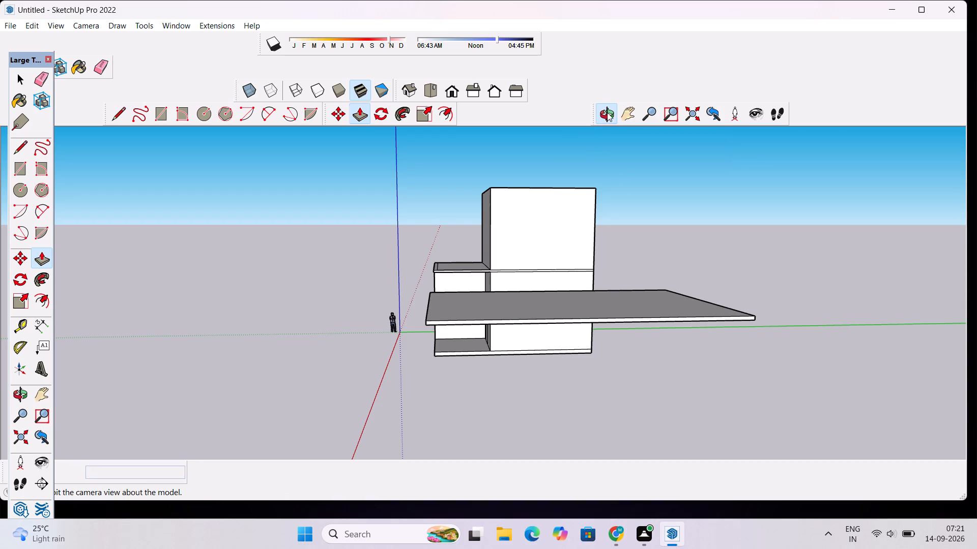
drag(456, 240, 535, 283)
scroll(442, 296, up, 2)
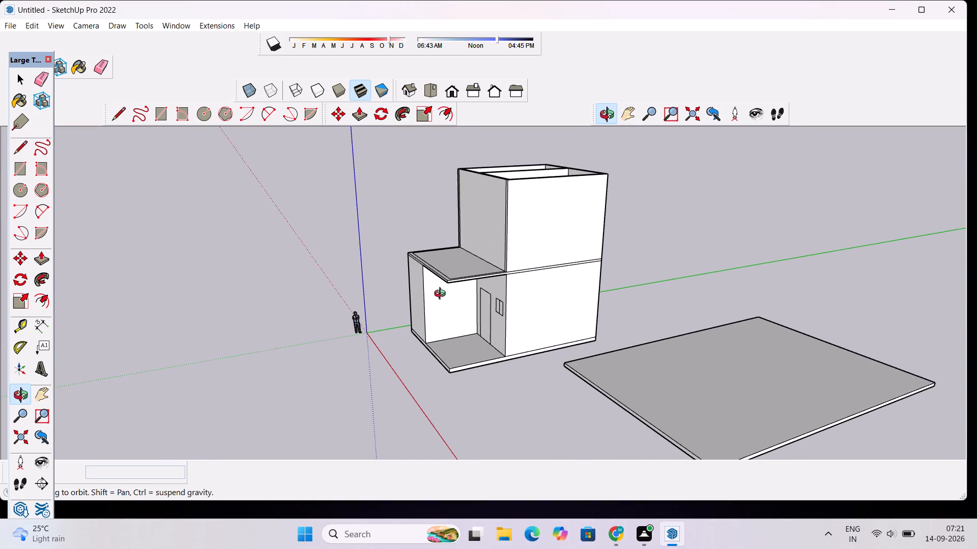
Examine the front terrace slab, the upper-floor walls with their open tops, and the ground-floor entrance from several sides.
drag(453, 294, 669, 376)
scroll(480, 278, up, 5)
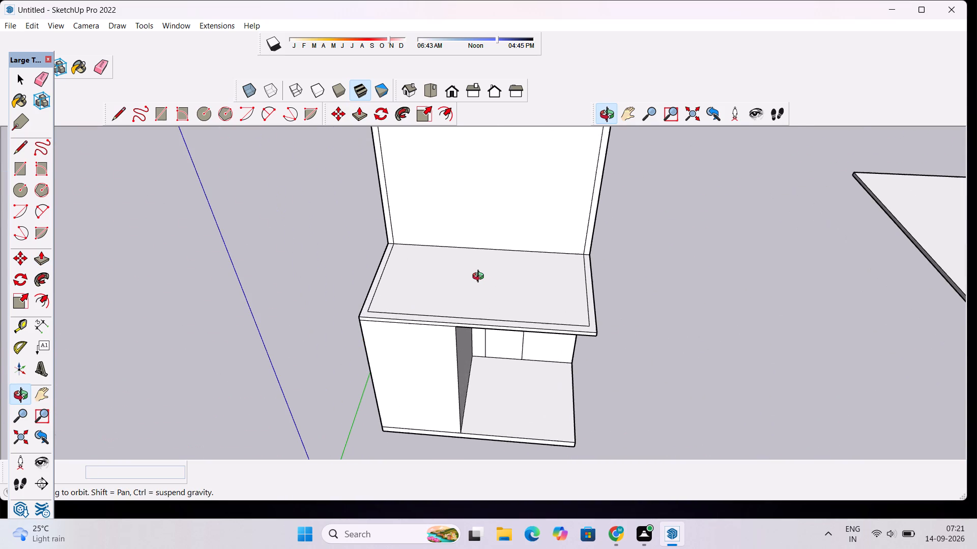
scroll(481, 269, up, 3)
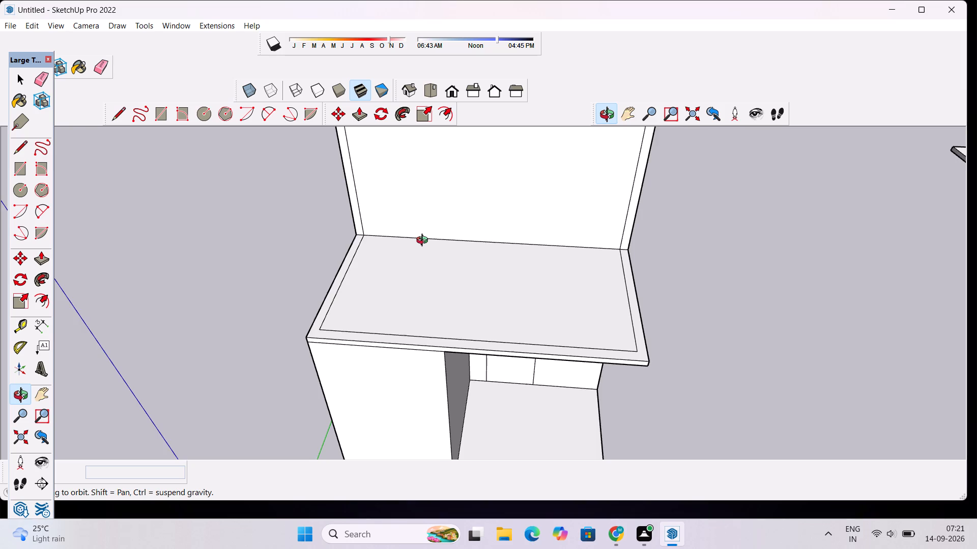
scroll(429, 237, up, 2)
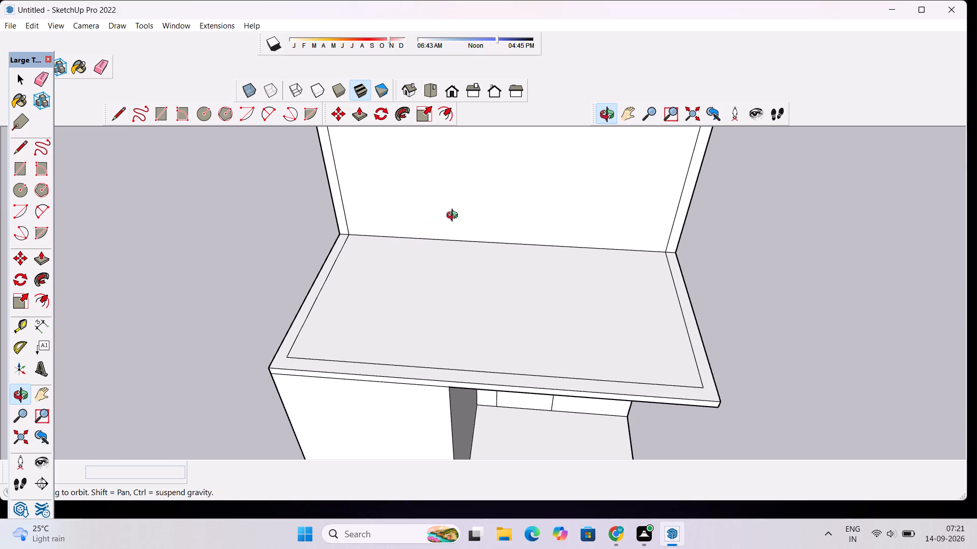
scroll(454, 217, up, 4)
scroll(456, 217, down, 5)
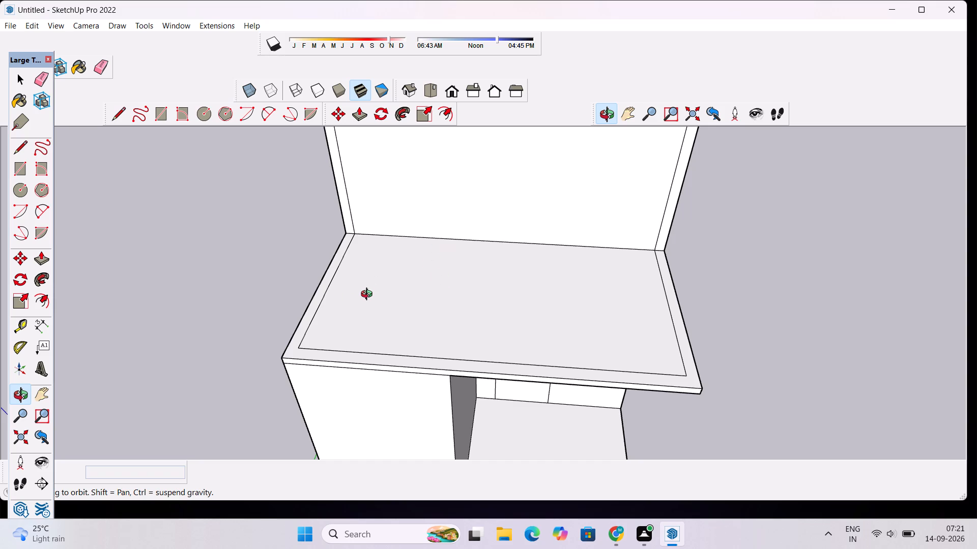
scroll(363, 281, down, 6)
drag(427, 363, 447, 270)
scroll(452, 273, down, 2)
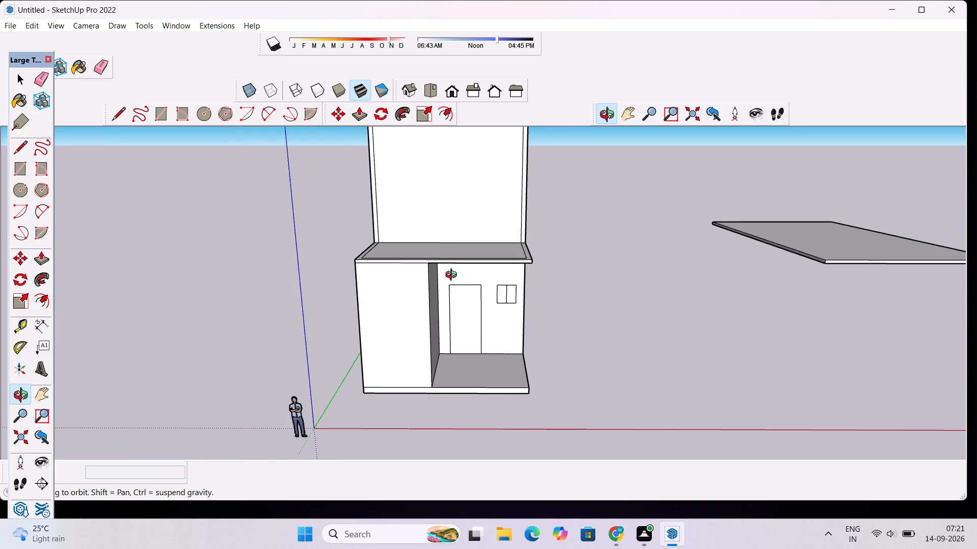
scroll(453, 276, down, 5)
scroll(450, 268, up, 4)
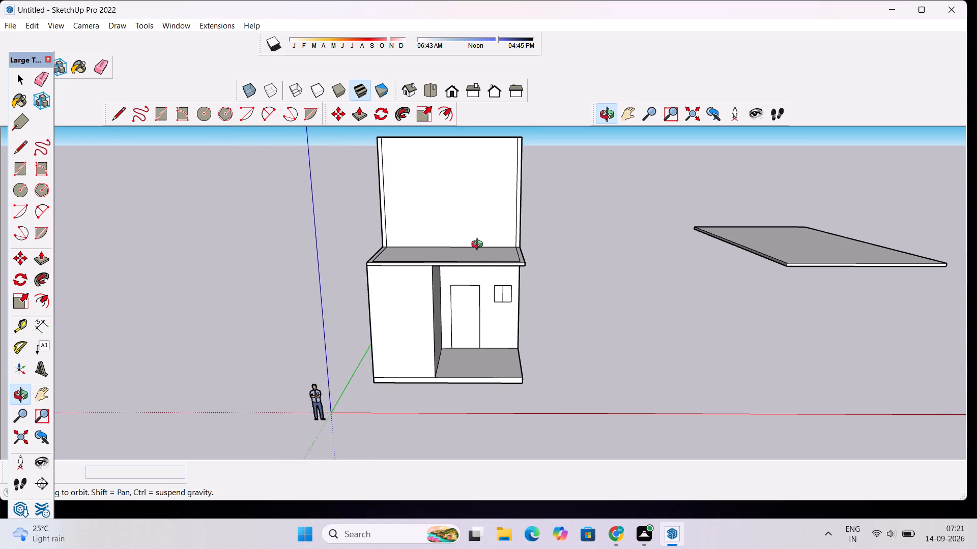
scroll(479, 245, up, 4)
scroll(479, 245, down, 8)
drag(557, 247, 468, 368)
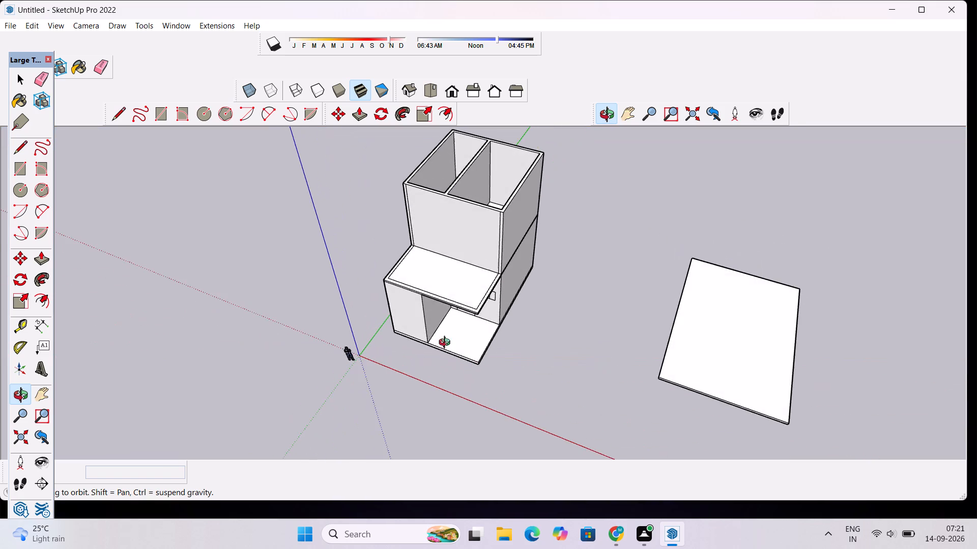
scroll(441, 283, up, 10)
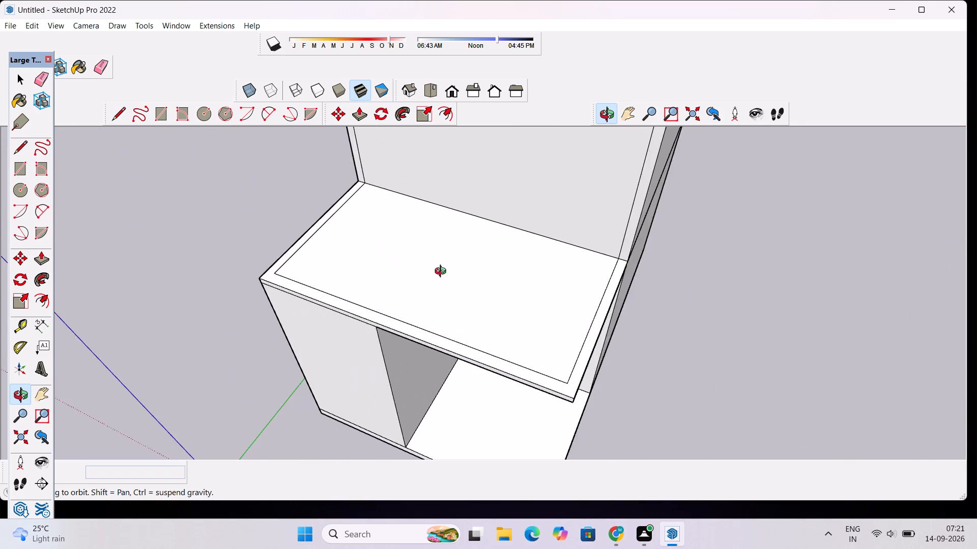
scroll(443, 272, up, 2)
scroll(443, 272, down, 6)
scroll(446, 260, up, 3)
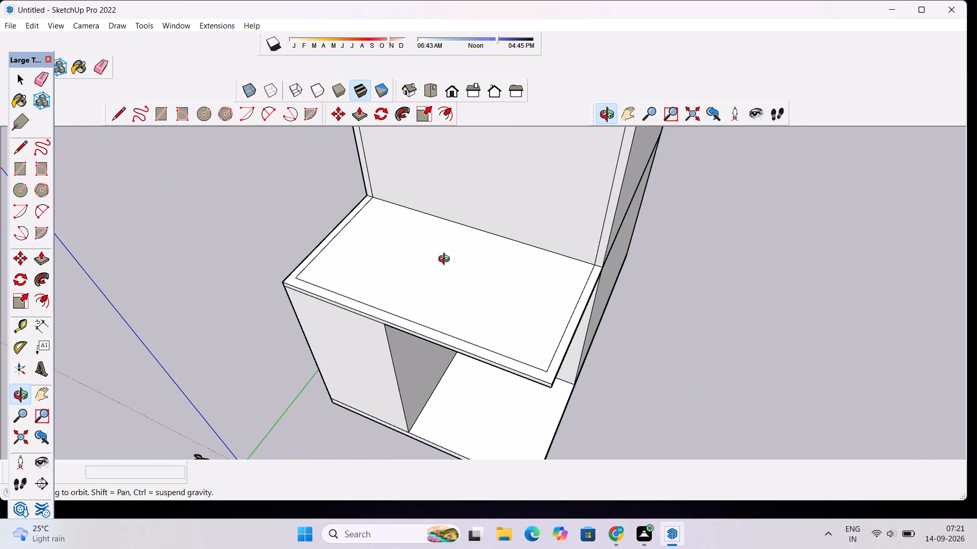
scroll(446, 260, up, 1)
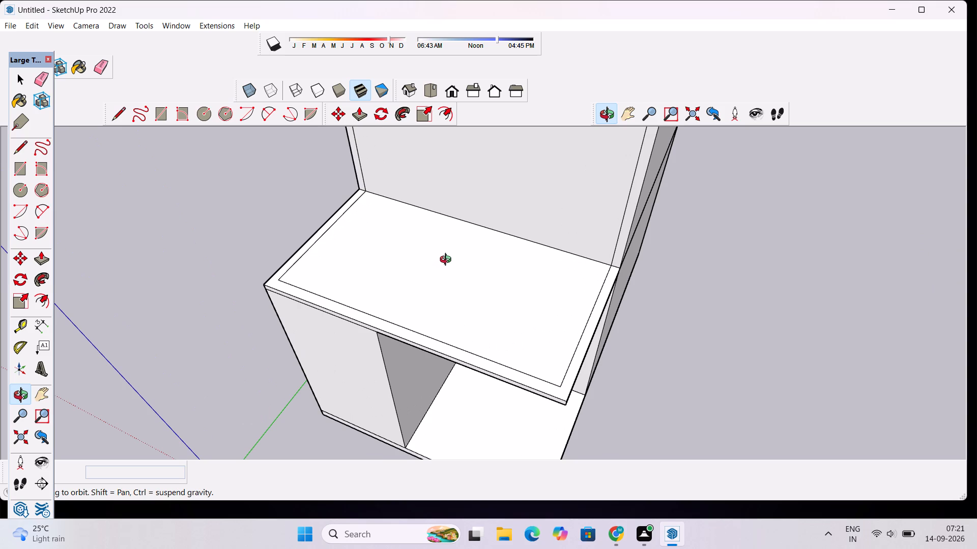
scroll(449, 263, down, 6)
drag(453, 355, 433, 338)
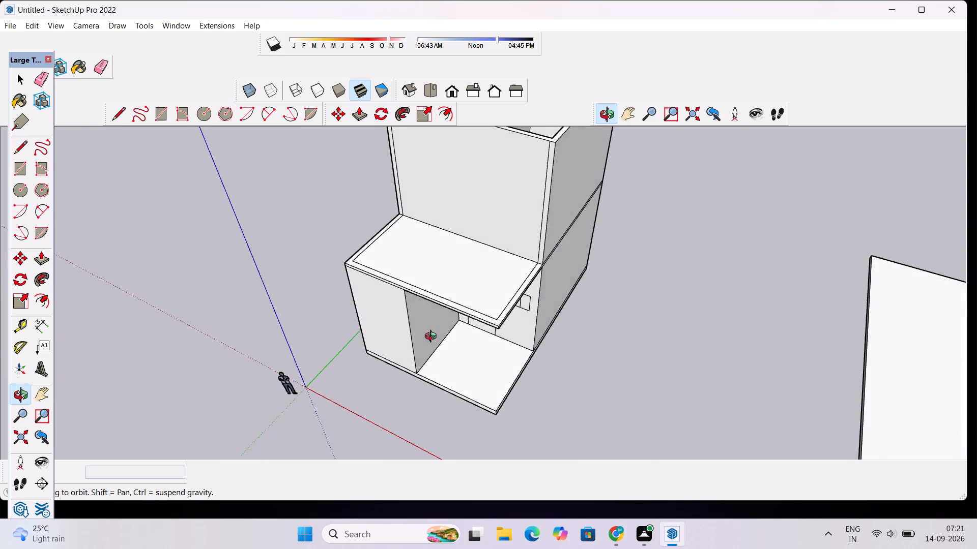
drag(433, 338, 485, 233)
scroll(485, 235, up, 3)
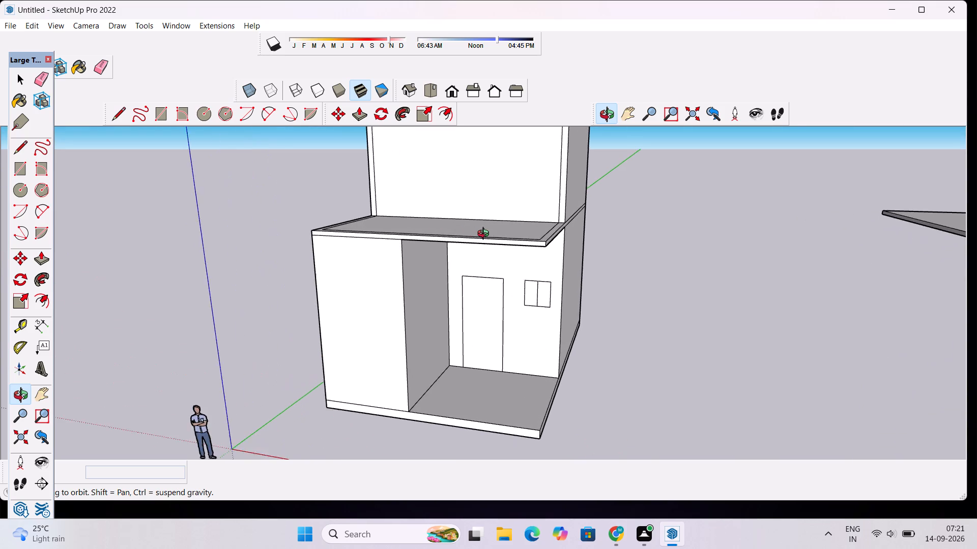
scroll(485, 235, down, 4)
drag(484, 250, 527, 262)
scroll(528, 262, up, 2)
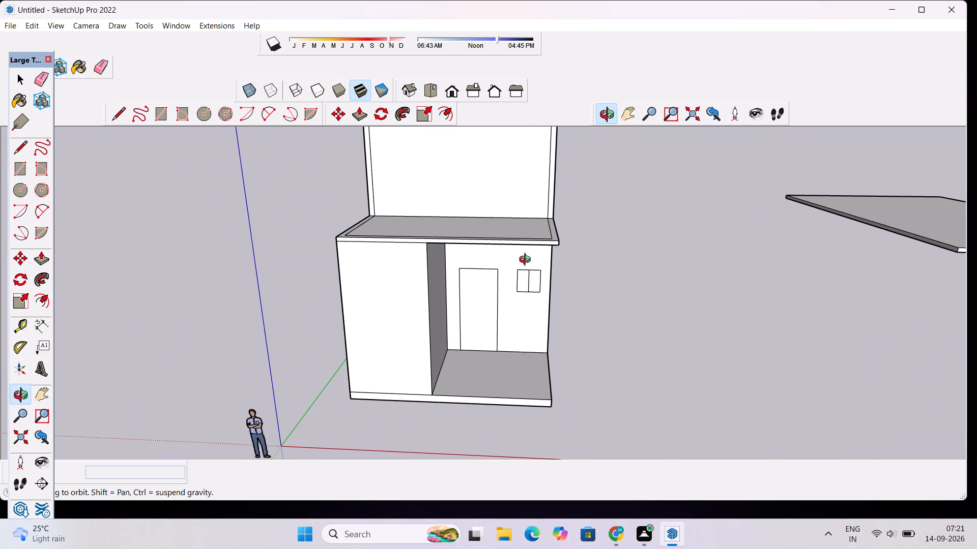
shift+drag(512, 253, 505, 340)
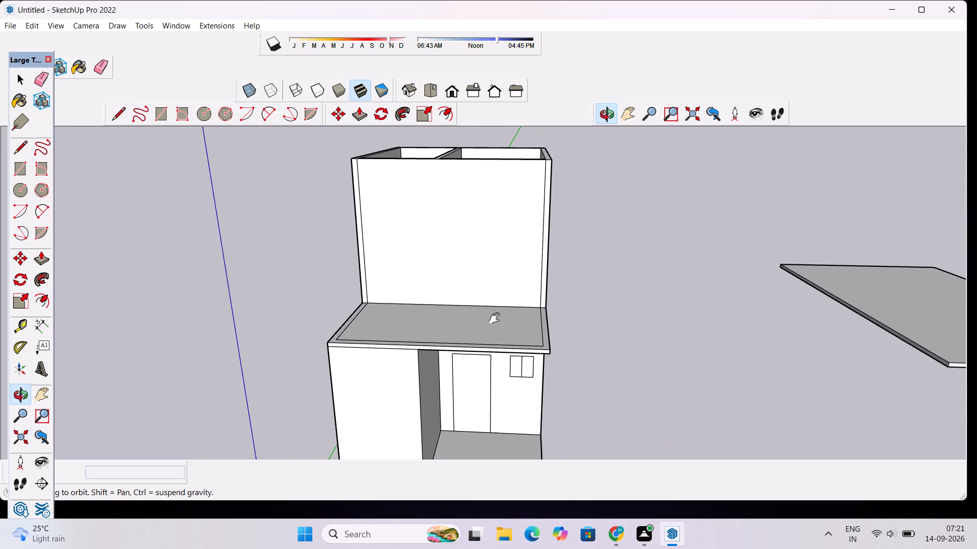
shift+scroll(497, 319, down, 4)
drag(497, 337, 461, 299)
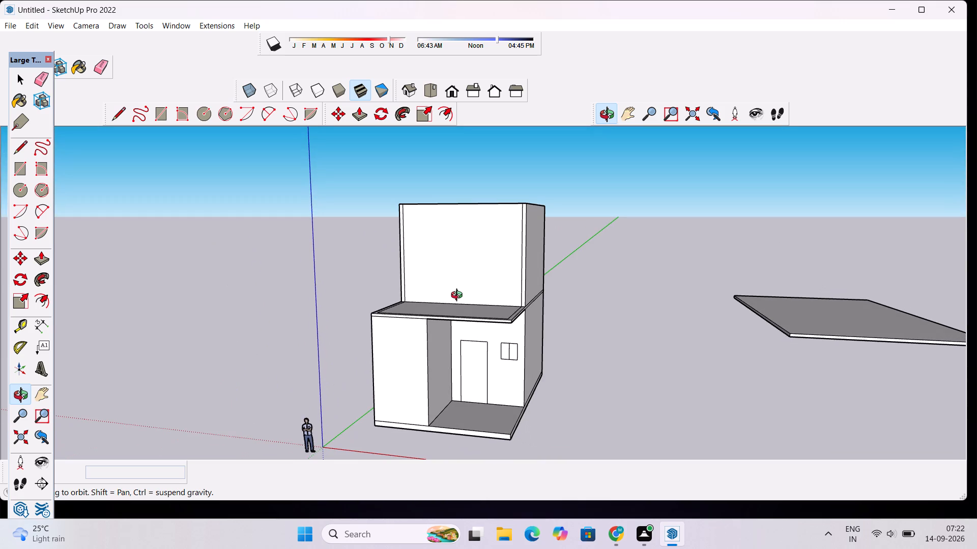
scroll(462, 298, up, 5)
drag(390, 319, 551, 394)
scroll(574, 324, down, 4)
scroll(583, 315, up, 4)
scroll(583, 315, down, 5)
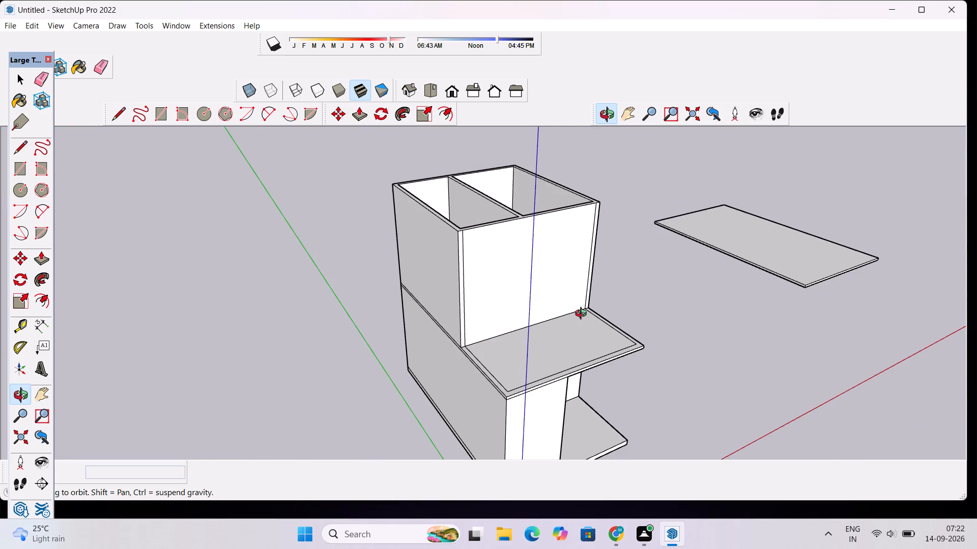
scroll(583, 315, down, 2)
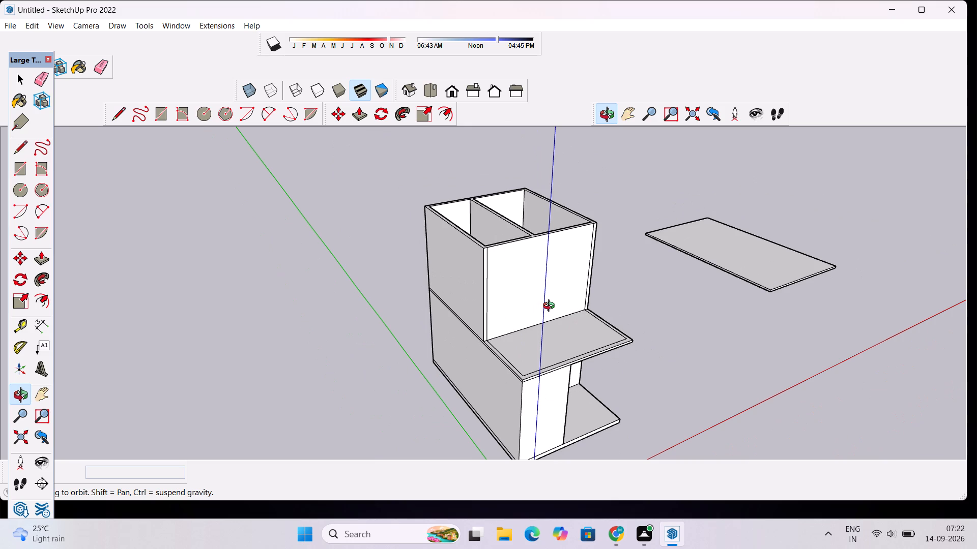
scroll(553, 308, down, 4)
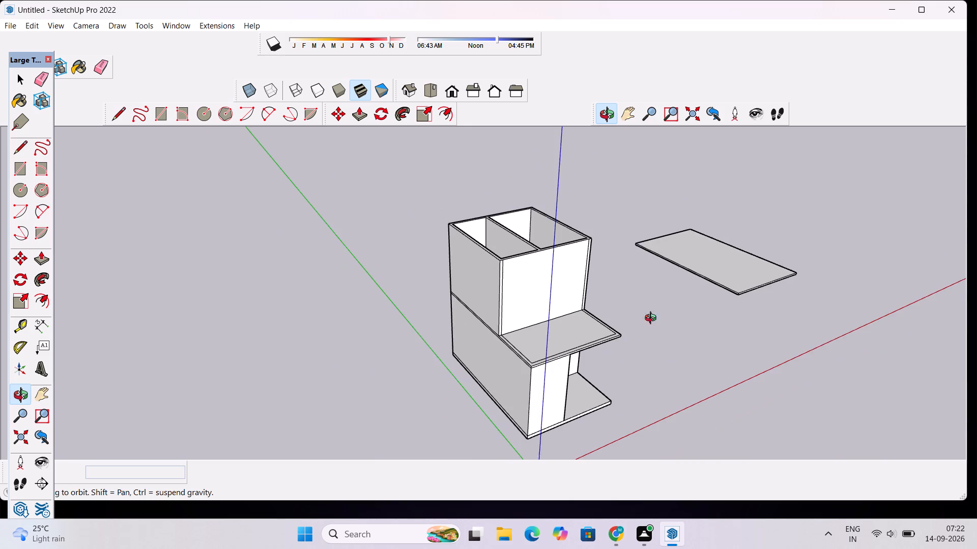
drag(665, 323, 549, 352)
scroll(518, 319, up, 3)
drag(518, 316, 568, 386)
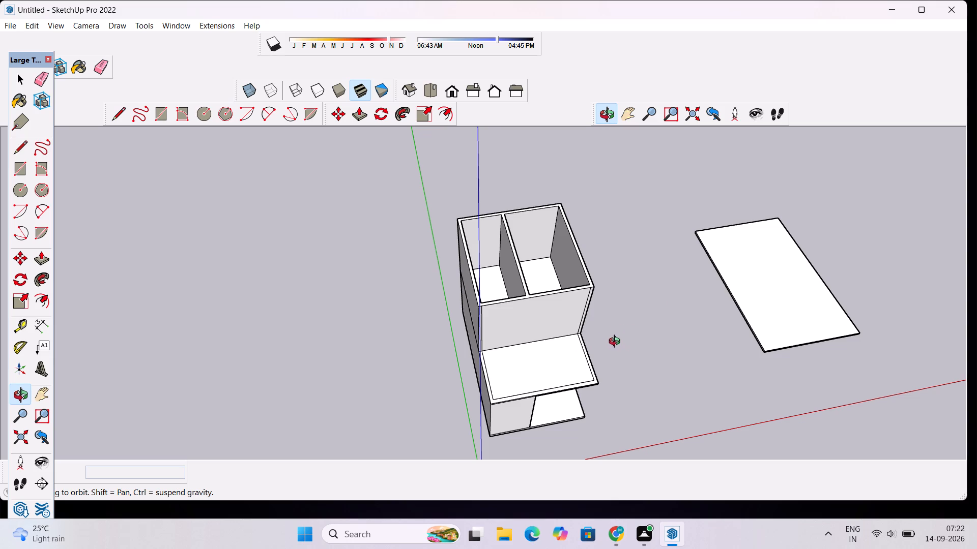
scroll(643, 329, down, 3)
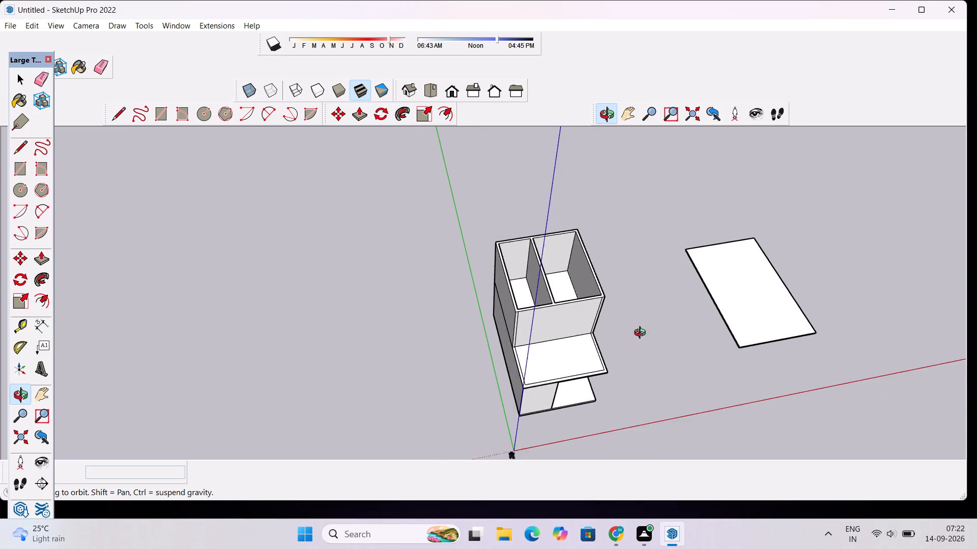
scroll(642, 334, down, 1)
drag(608, 370, 534, 241)
scroll(532, 235, up, 5)
drag(519, 258, 541, 343)
scroll(538, 331, down, 4)
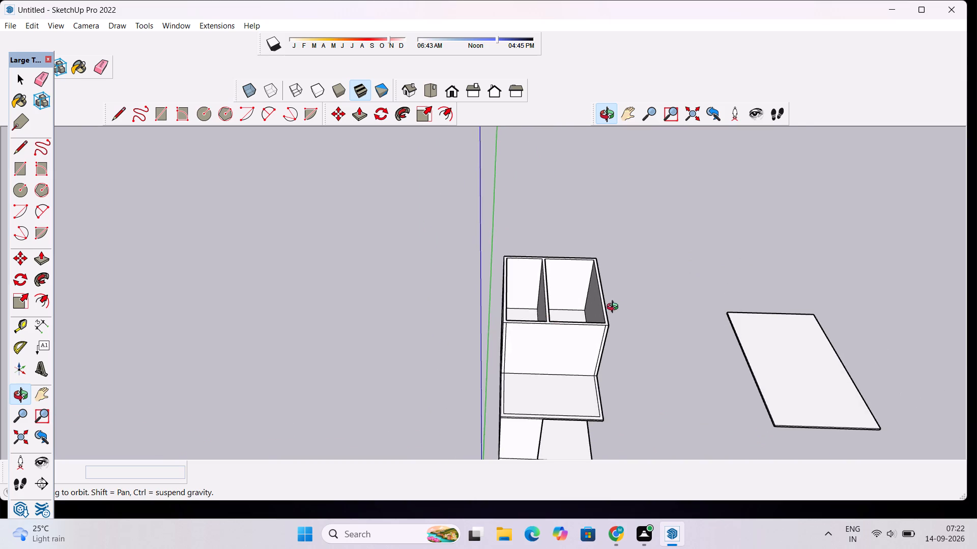
Select all the connected geometry of the loose slab beside the building and make it a group.
shift+drag(617, 306, 498, 296)
shift+drag(612, 379, 489, 293)
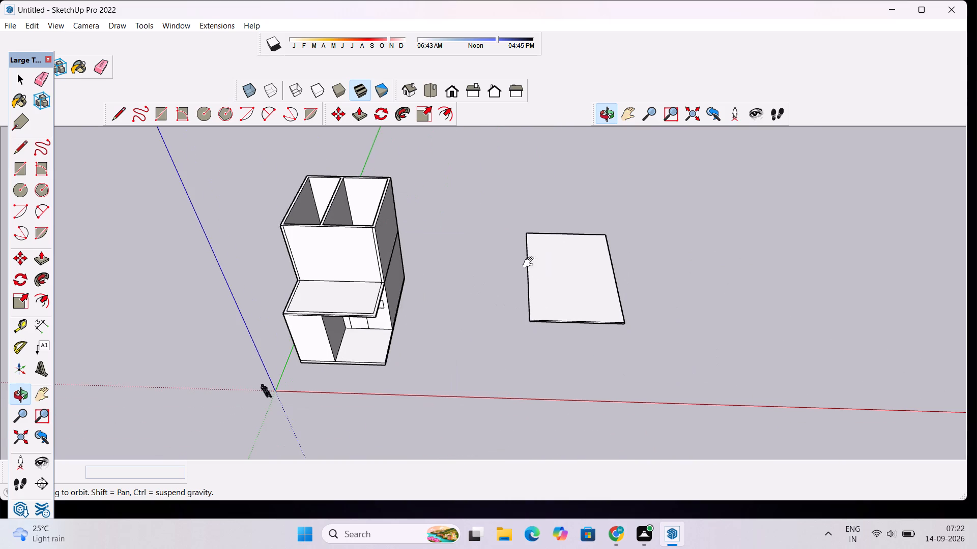
shift+drag(528, 248, 524, 301)
scroll(552, 346, up, 4)
key(space)
click(549, 334)
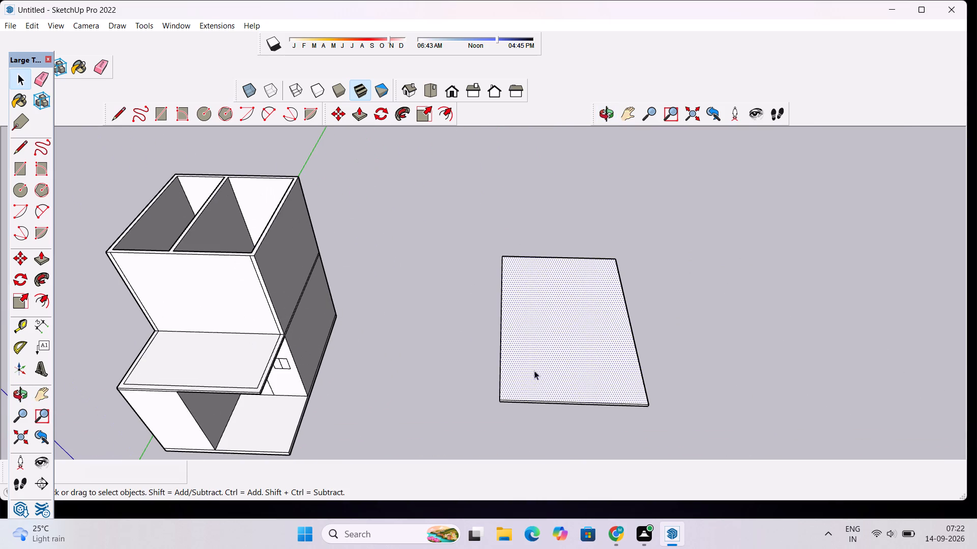
triple_click(534, 346)
right_click(534, 346)
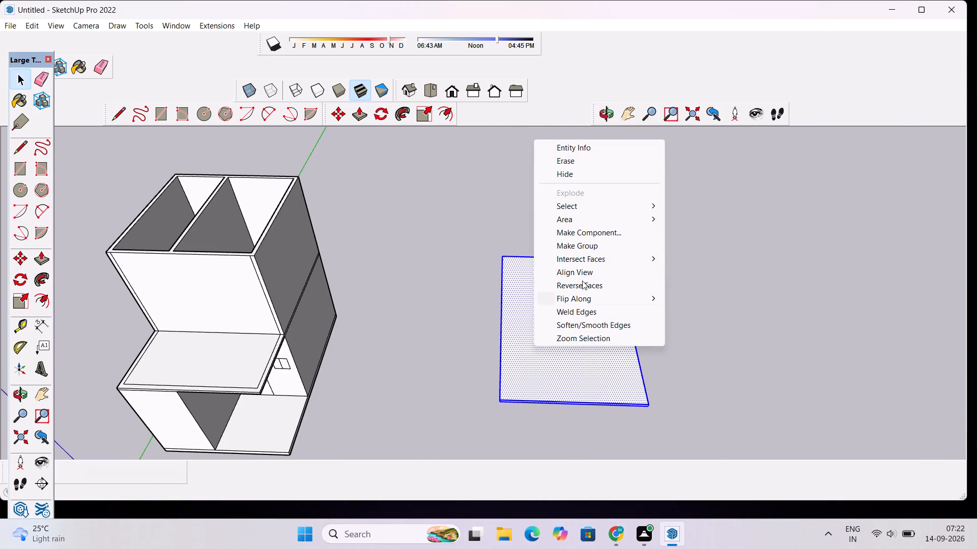
click(578, 245)
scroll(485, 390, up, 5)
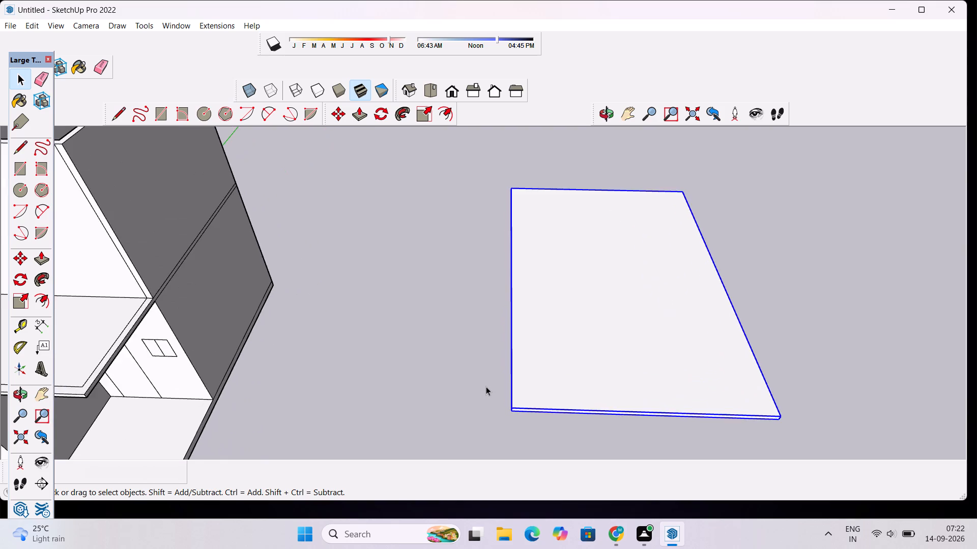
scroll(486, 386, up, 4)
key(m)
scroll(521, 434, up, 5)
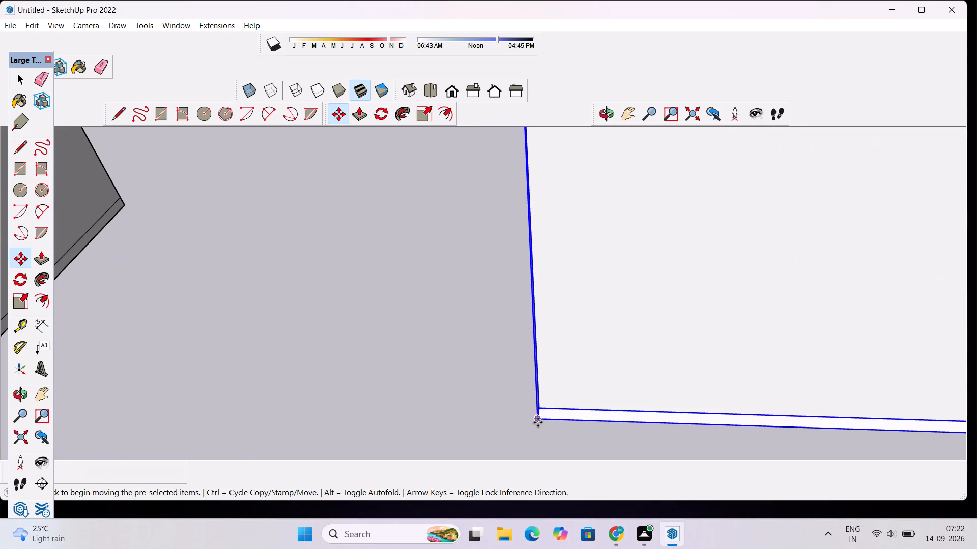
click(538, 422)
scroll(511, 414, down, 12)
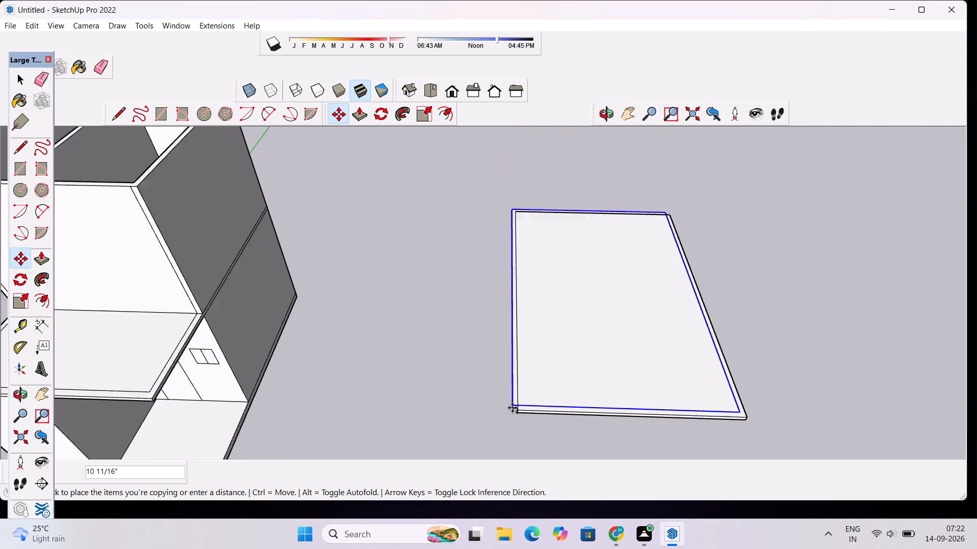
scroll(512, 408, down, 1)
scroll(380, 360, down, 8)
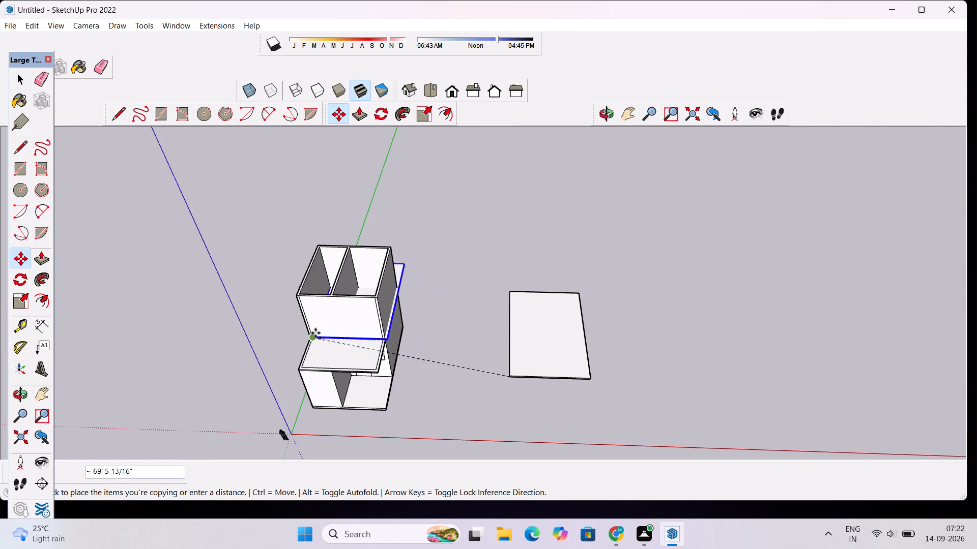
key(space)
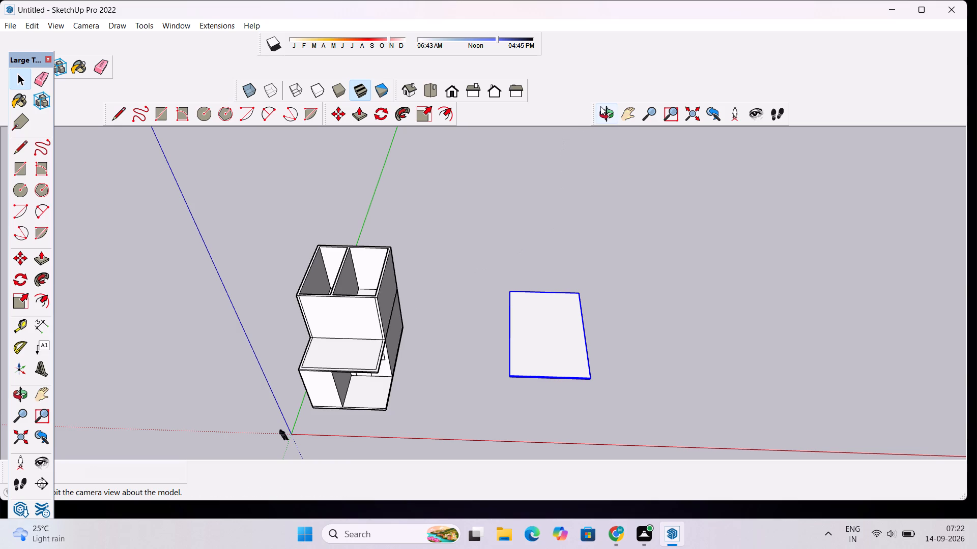
Copy the grouped slab by its bottom corner onto the upper walls' rear top corner farthest from the loose slab, roofing the upper floor.
click(600, 107)
drag(498, 245, 951, 164)
scroll(528, 320, up, 4)
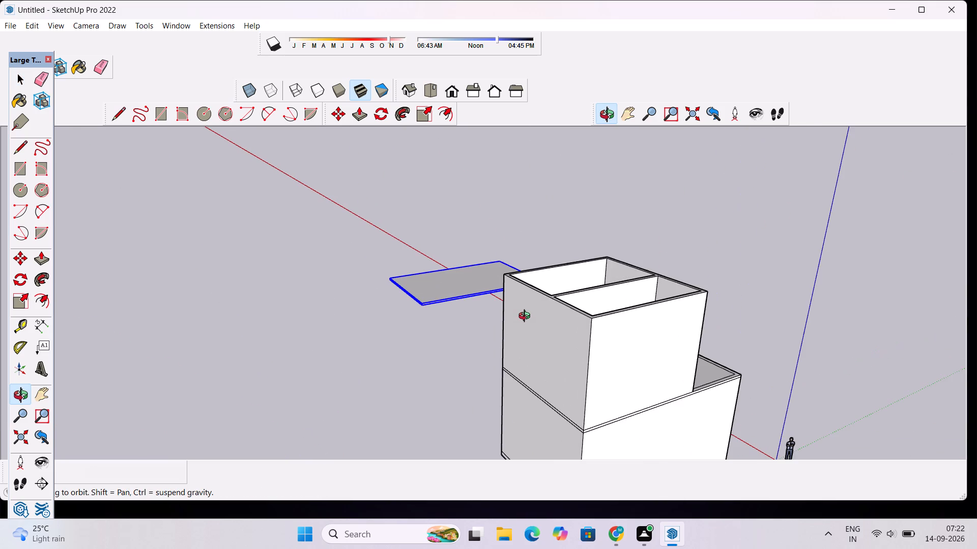
scroll(521, 310, up, 3)
key(m)
scroll(444, 346, up, 5)
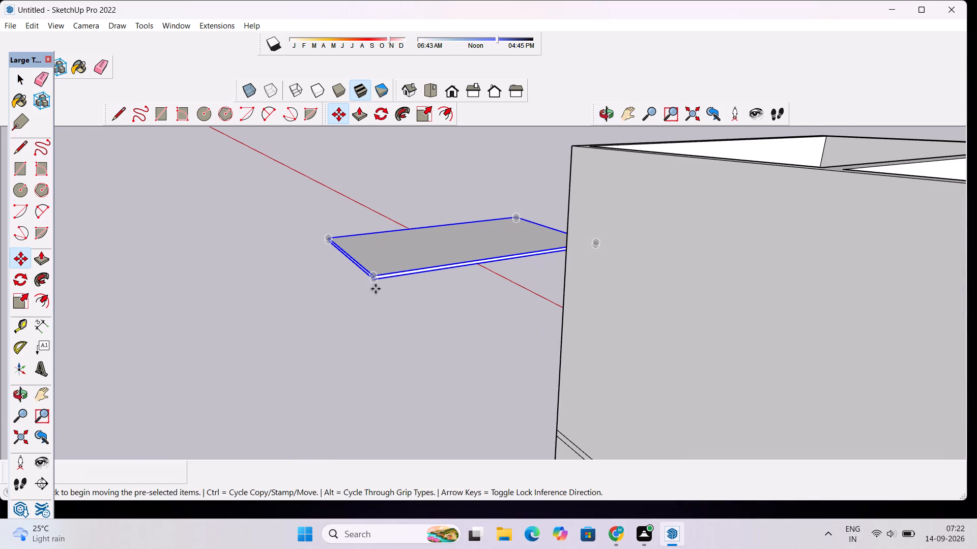
click(375, 284)
scroll(392, 285, down, 2)
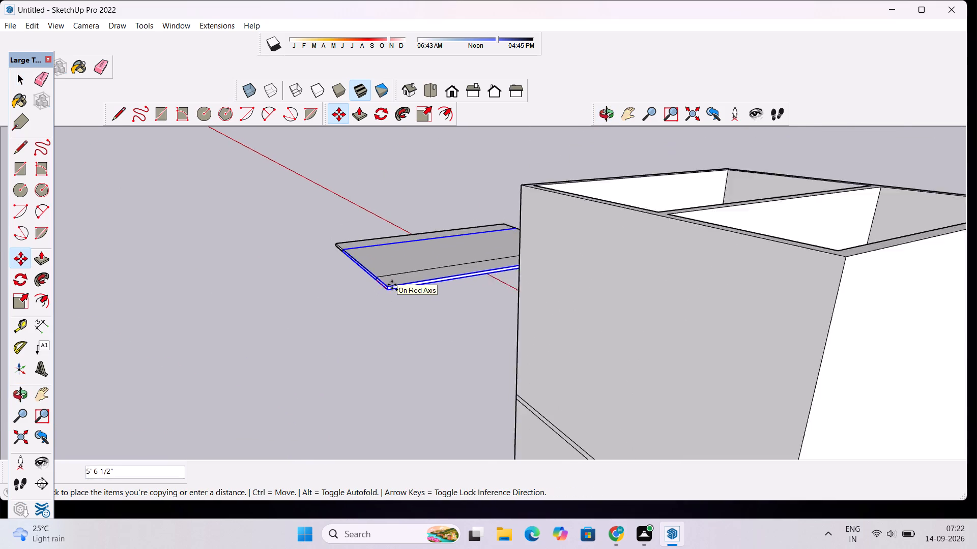
scroll(392, 285, down, 7)
scroll(502, 280, up, 8)
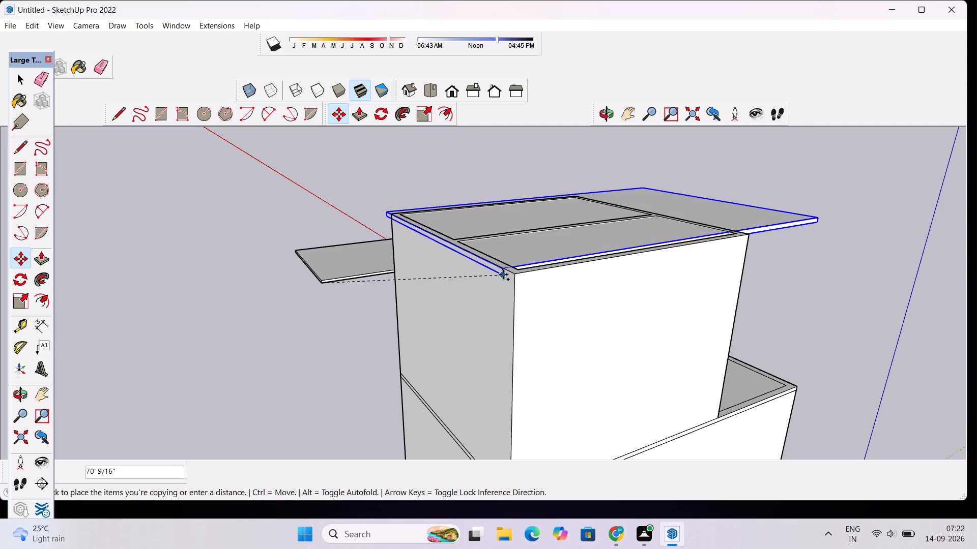
click(513, 274)
click(607, 113)
drag(658, 263, 512, 285)
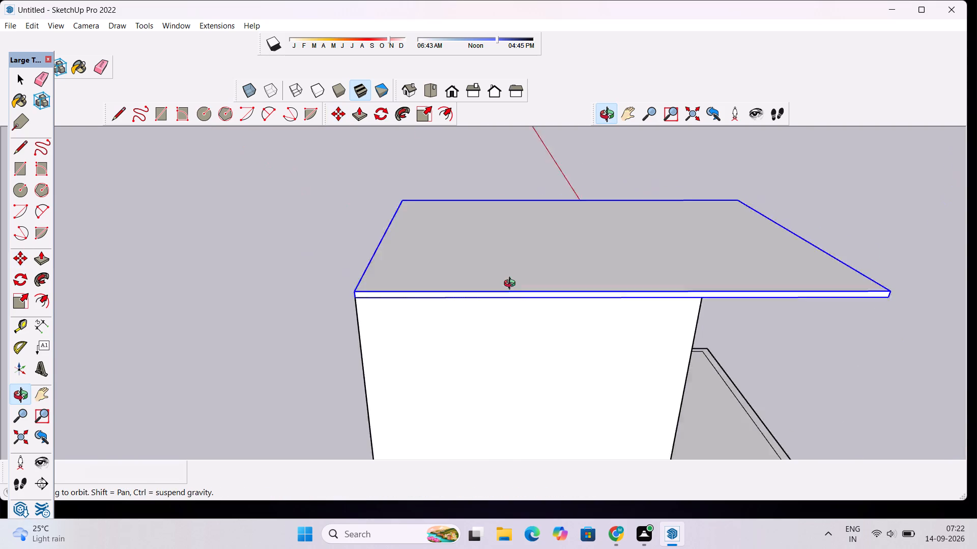
drag(512, 285, 403, 256)
scroll(402, 256, down, 5)
drag(554, 330, 490, 329)
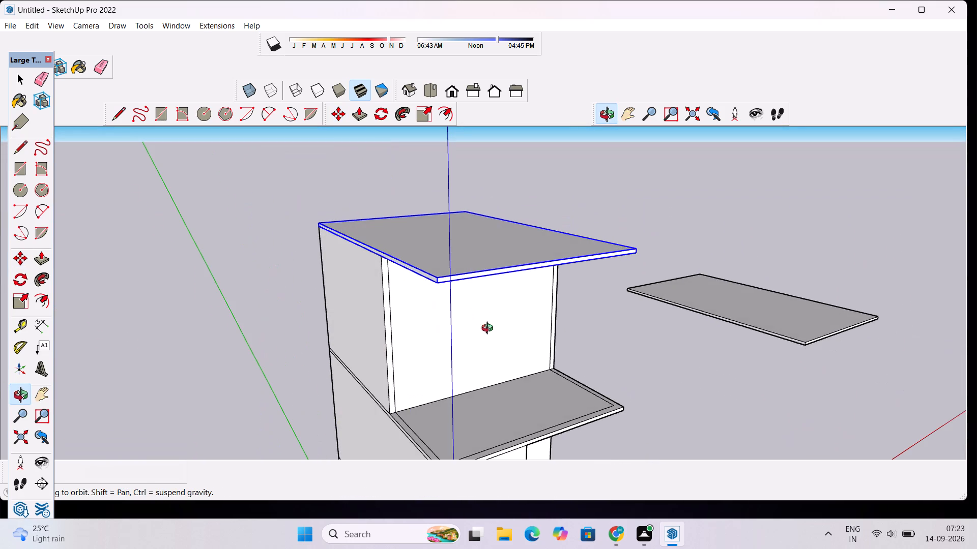
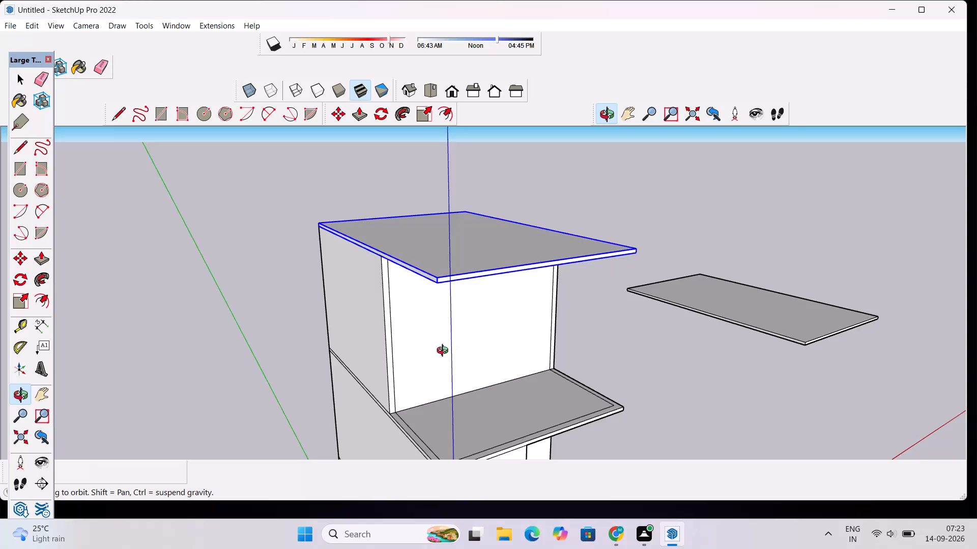
Explode the grouped roof slab copied onto the upper-floor walls.
scroll(442, 350, up, 2)
scroll(442, 349, down, 5)
drag(519, 330, 470, 299)
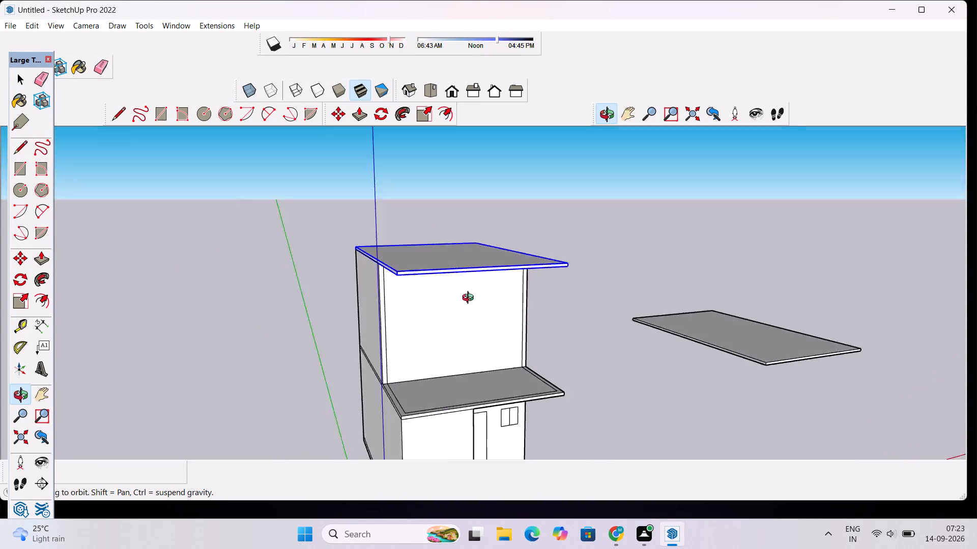
drag(470, 299, 544, 382)
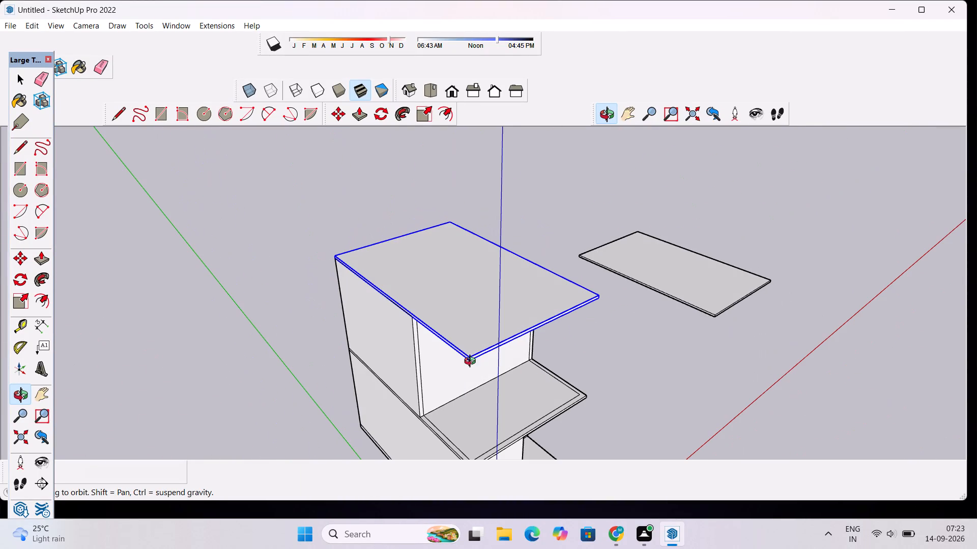
scroll(458, 359, up, 3)
drag(574, 360, 483, 389)
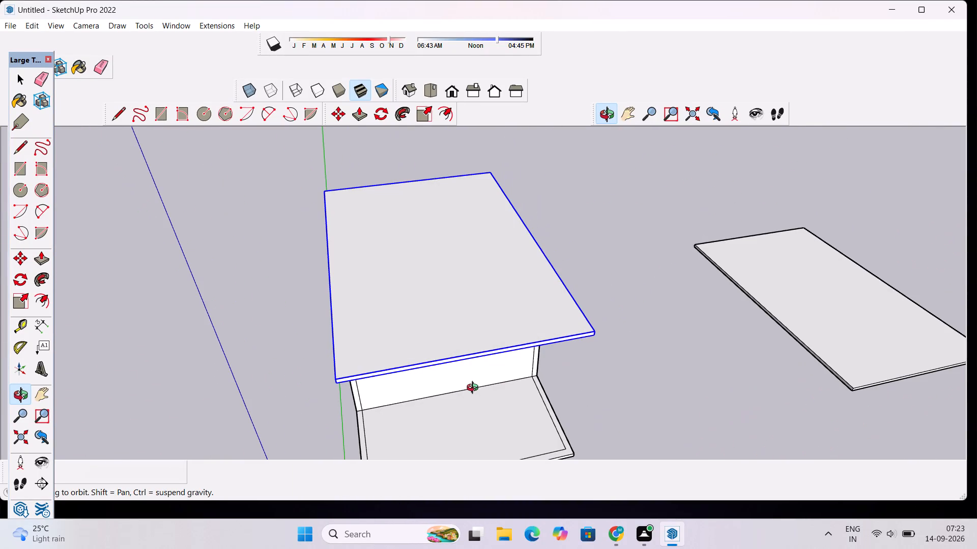
key(space)
right_click(444, 291)
click(496, 375)
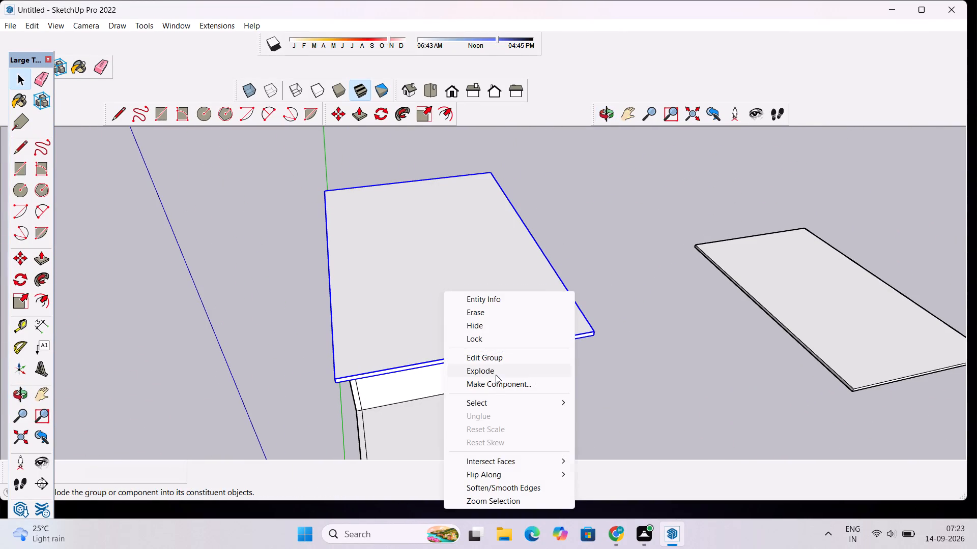
Examine the roof slab's fit and overhang above the upper-floor walls and front terrace from several sides.
click(601, 111)
drag(505, 333, 622, 211)
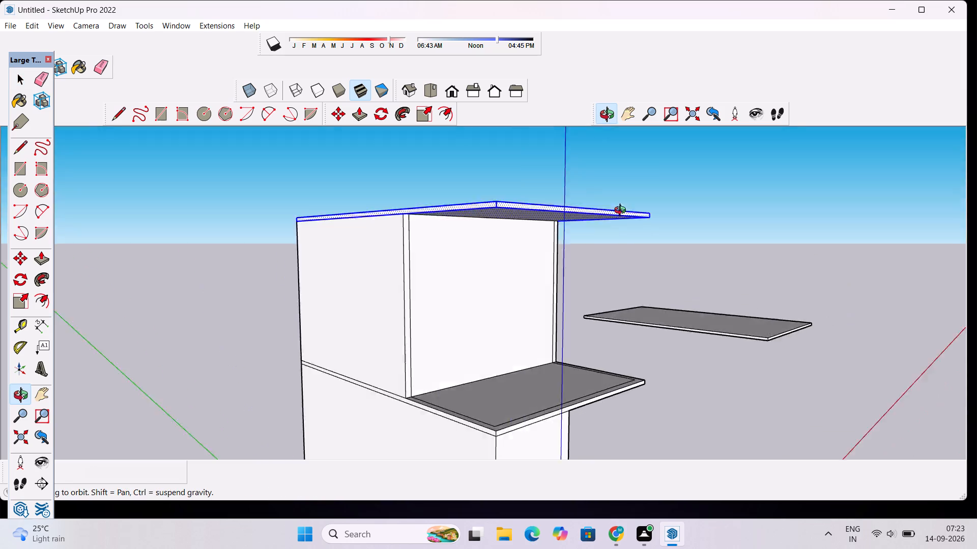
drag(622, 211, 496, 302)
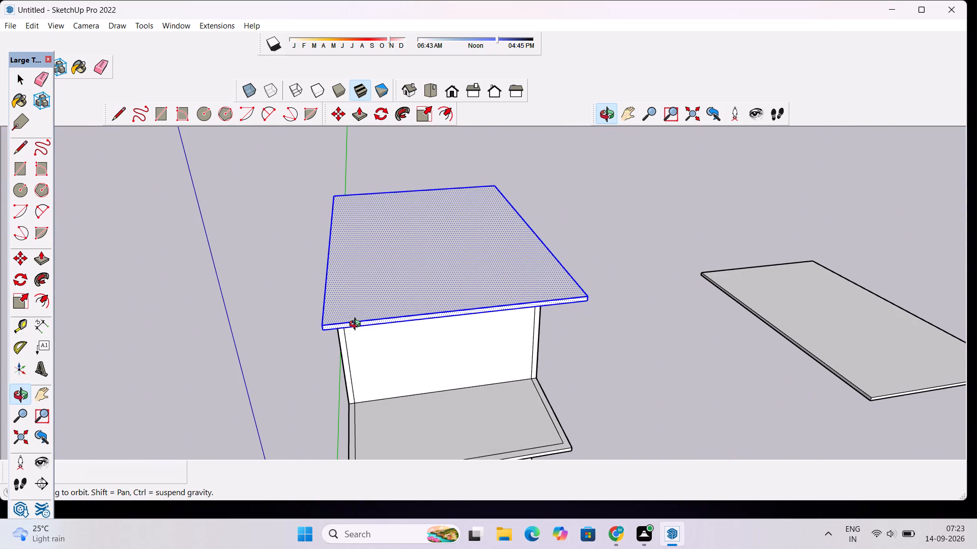
scroll(364, 308, down, 3)
drag(366, 321, 516, 246)
scroll(540, 296, up, 3)
scroll(585, 276, down, 5)
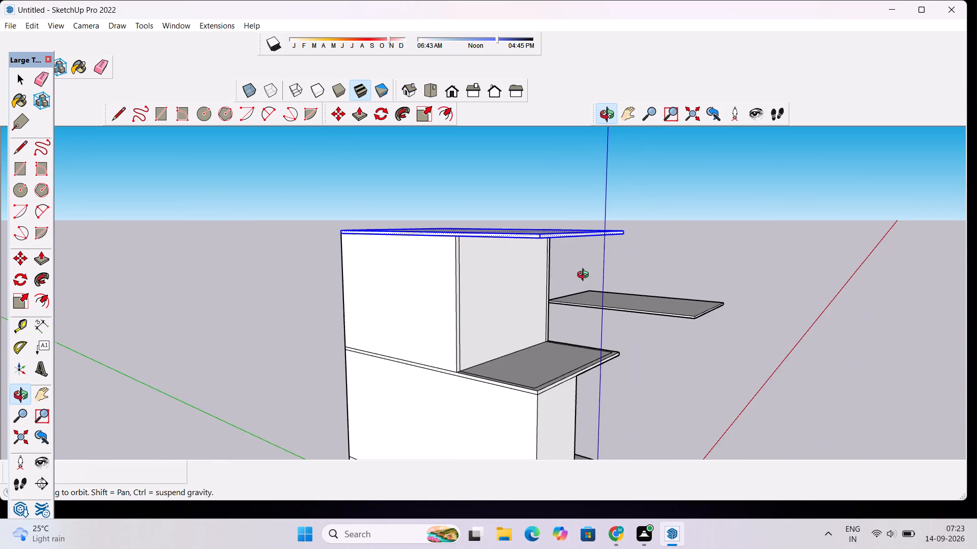
drag(637, 284, 487, 359)
Draw lines from the ground-floor front wall's end corner up the terrace slab's 6" edge and across its border strip, 11" long.
scroll(435, 439, up, 5)
drag(521, 405, 475, 416)
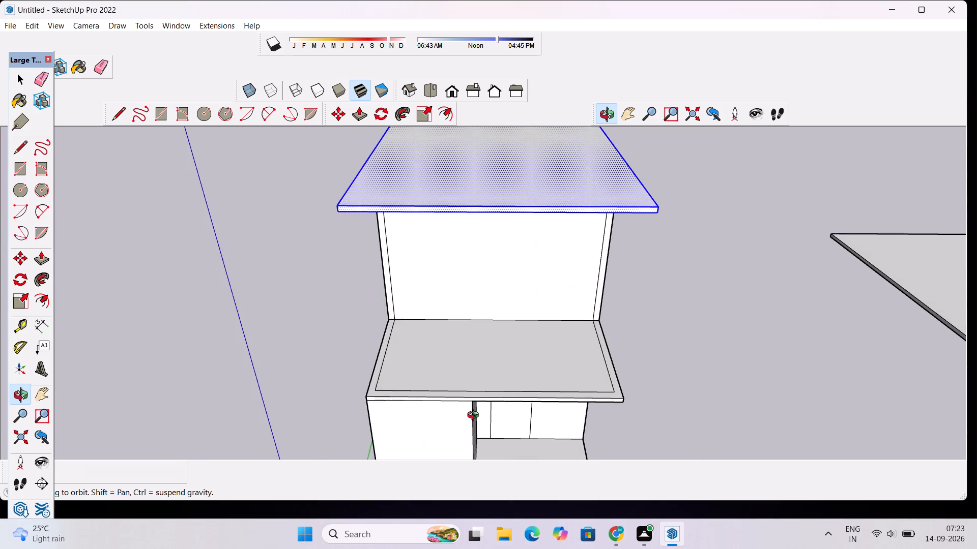
scroll(470, 410, up, 7)
key(l)
scroll(470, 410, up, 5)
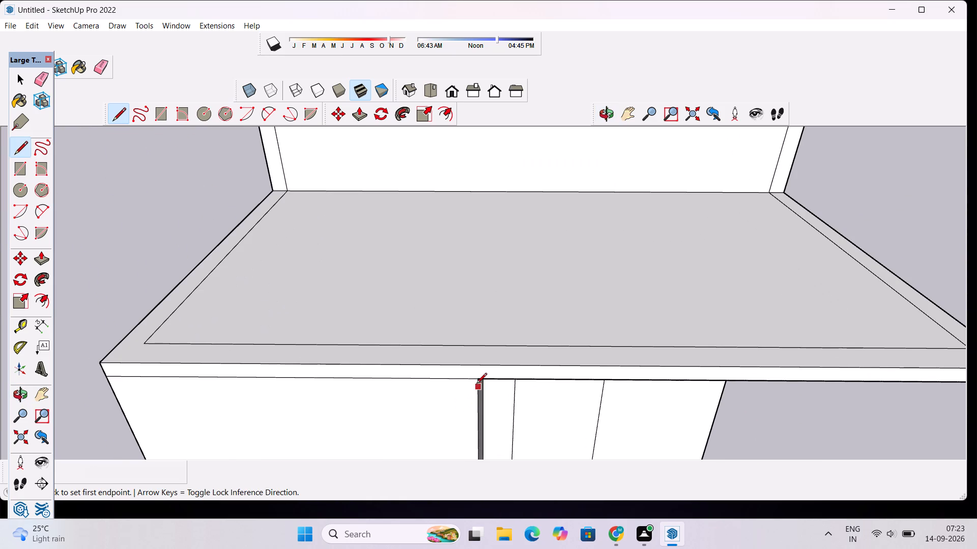
click(476, 381)
click(479, 367)
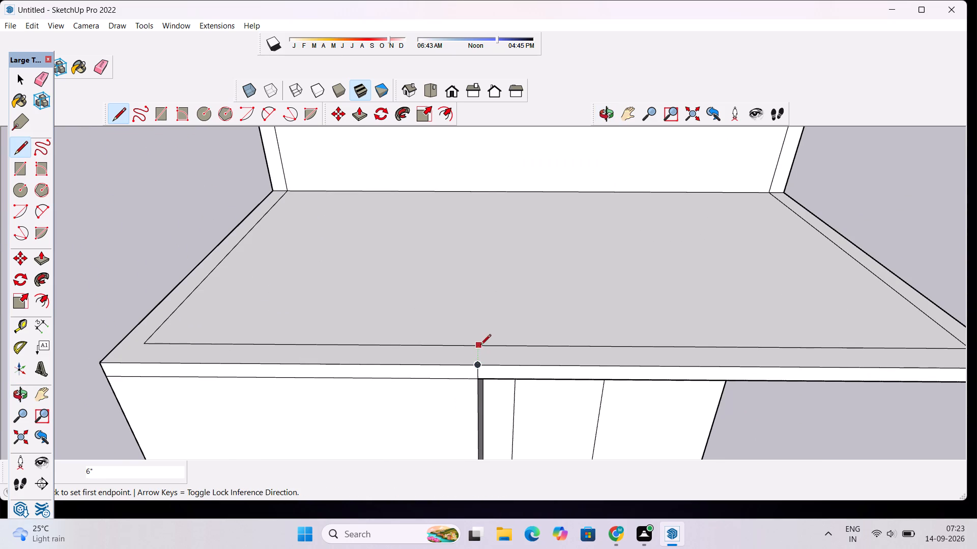
click(478, 365)
click(477, 346)
key(space)
Push/Pull the L-shaped portion of the terrace border strip up 20' to the underside of the roof slab.
scroll(478, 345, down, 3)
click(450, 353)
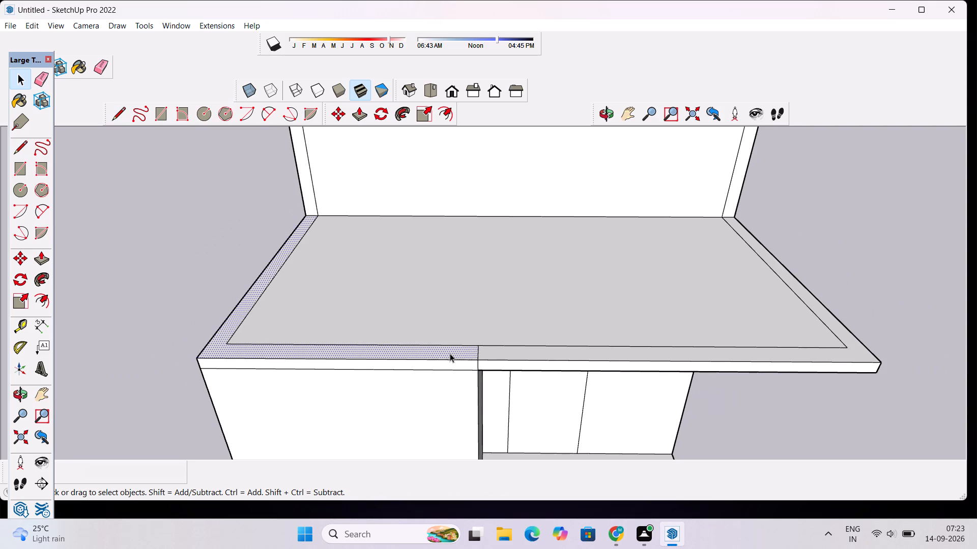
key(p)
click(450, 353)
scroll(449, 345, down, 3)
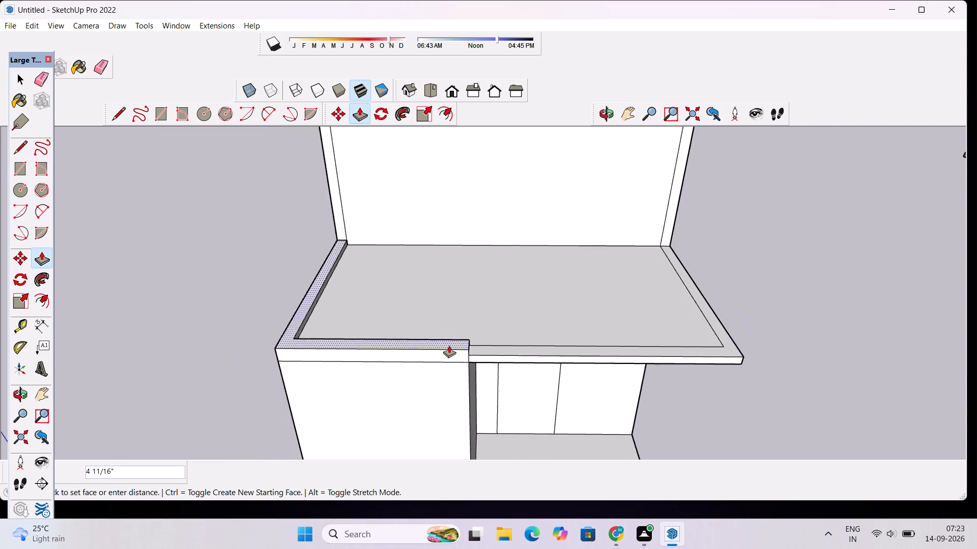
scroll(449, 345, down, 13)
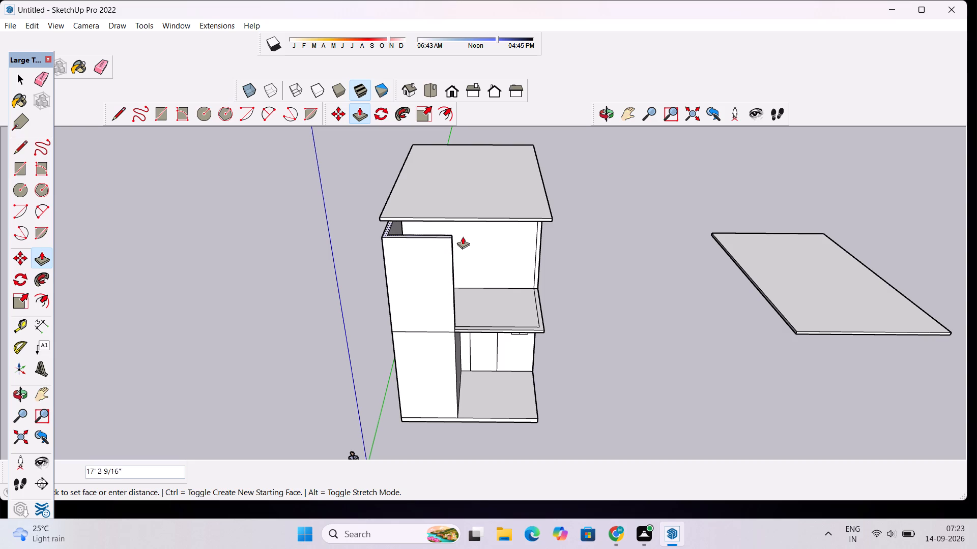
scroll(467, 235, up, 1)
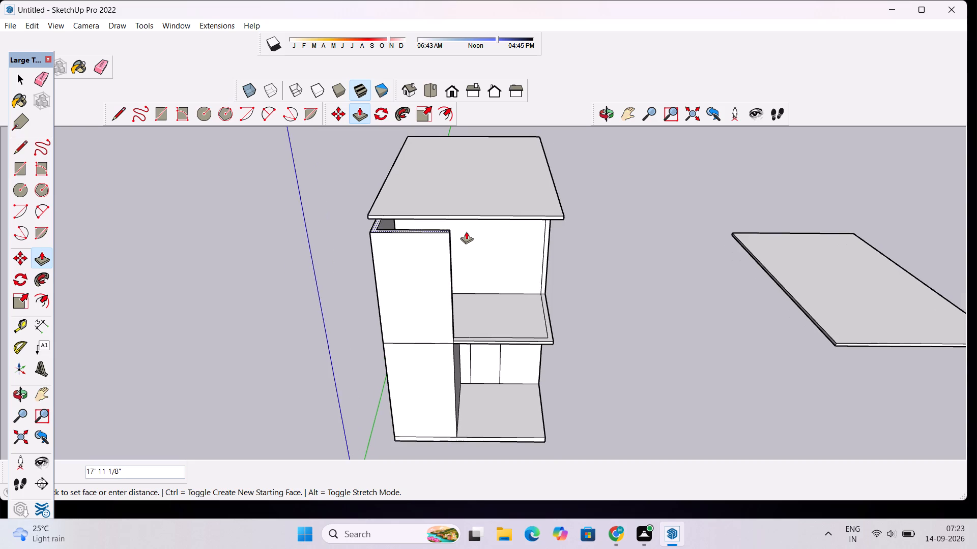
scroll(466, 231, up, 4)
click(438, 210)
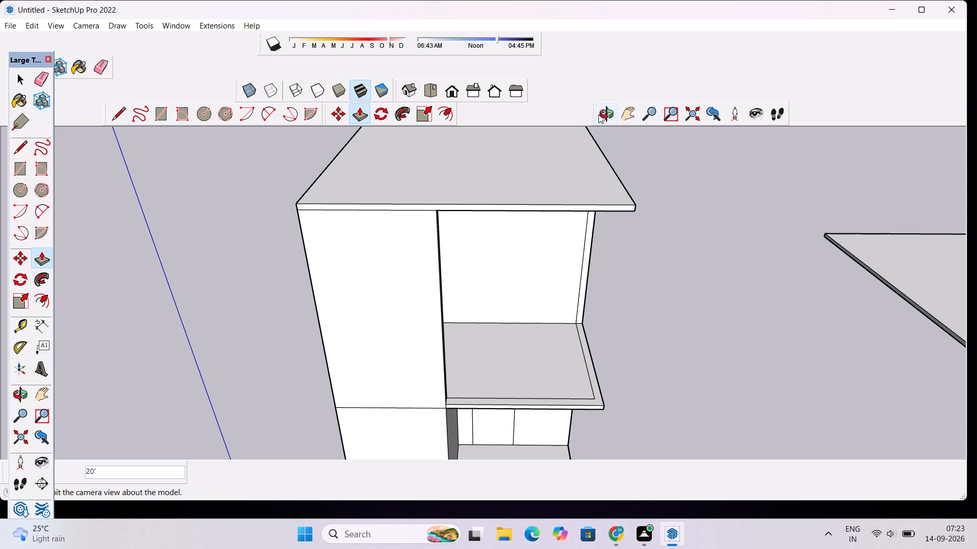
Place a guide on the roof slab 9" in from its long side edge farthest from the loose slab.
click(611, 113)
drag(657, 257, 542, 310)
scroll(264, 235, up, 5)
drag(264, 236, 347, 267)
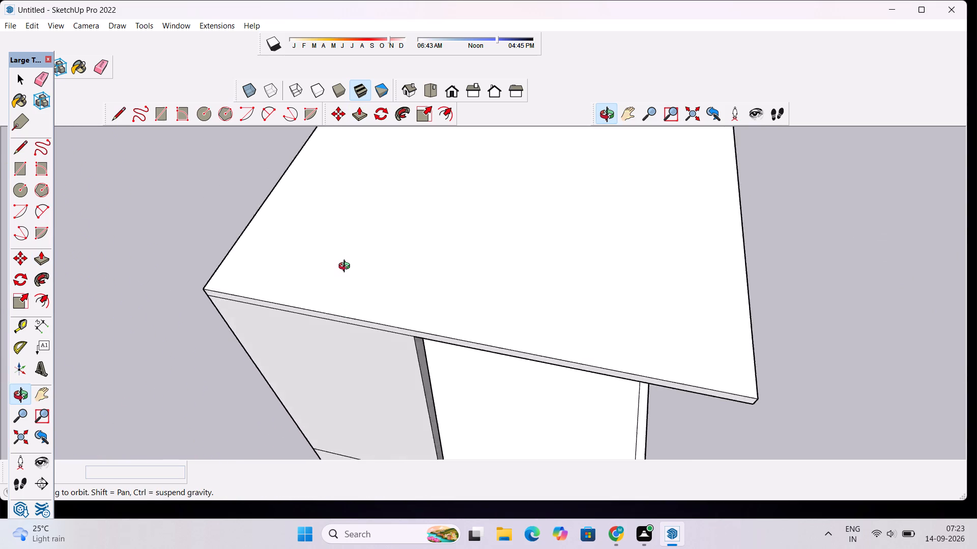
drag(347, 267, 353, 260)
scroll(357, 254, down, 5)
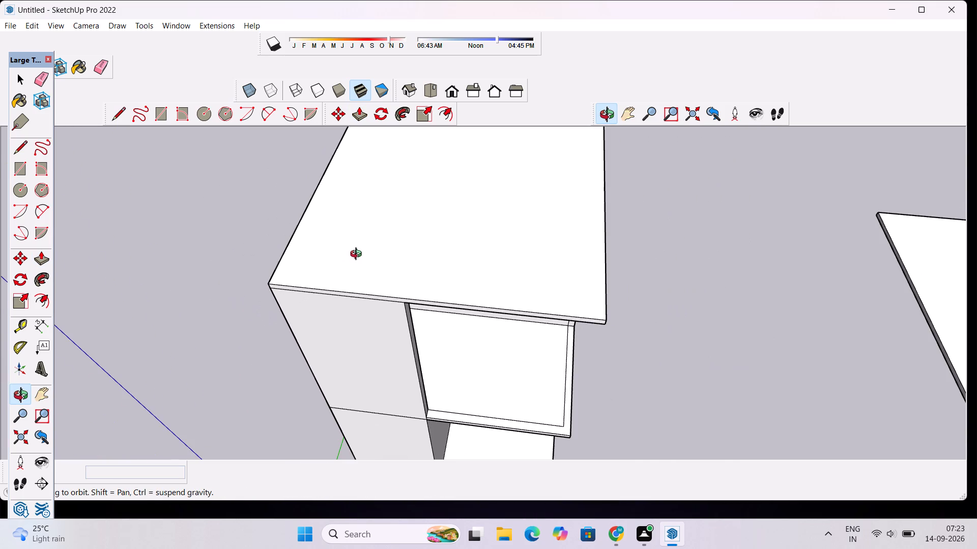
drag(362, 295, 367, 261)
scroll(367, 259, down, 2)
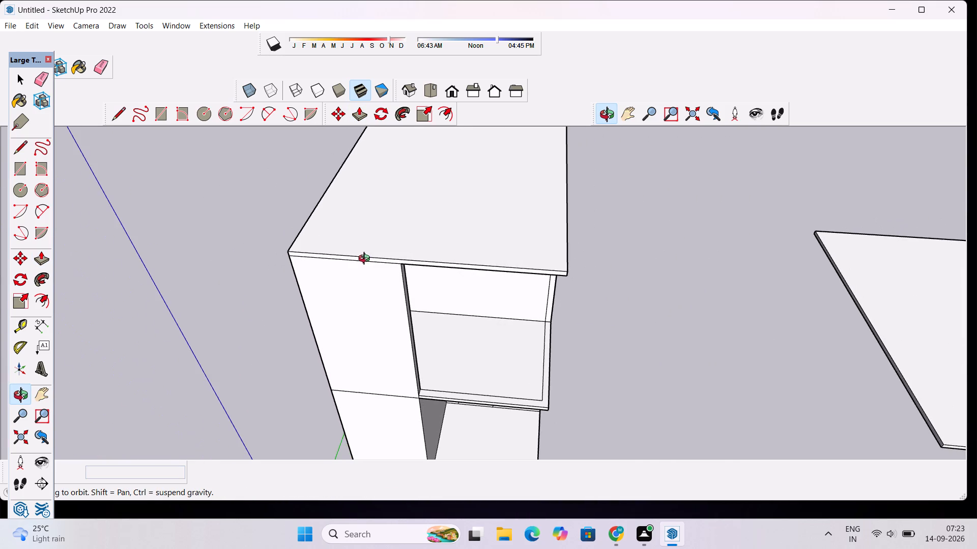
shift+drag(366, 260, 392, 405)
scroll(395, 374, up, 2)
key(t)
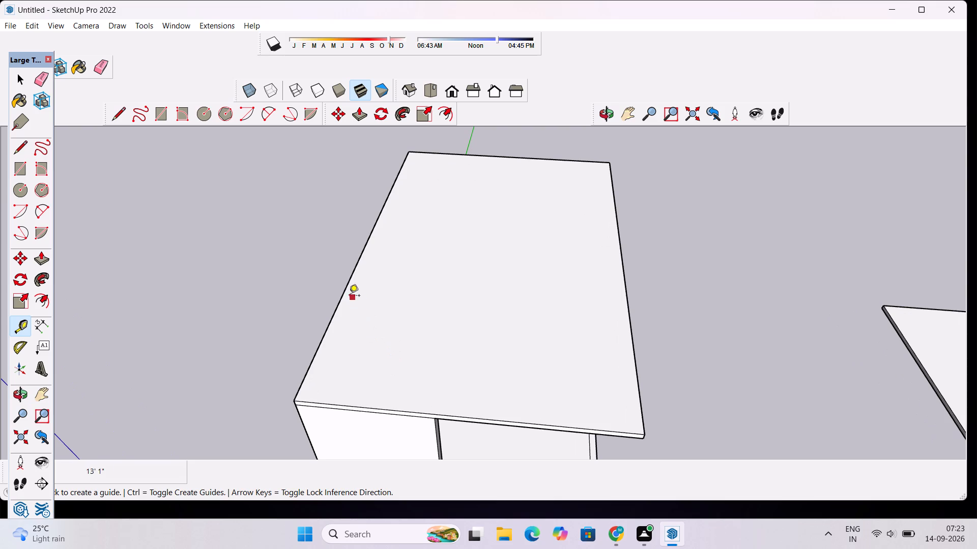
click(347, 291)
text(9")
key(Return)
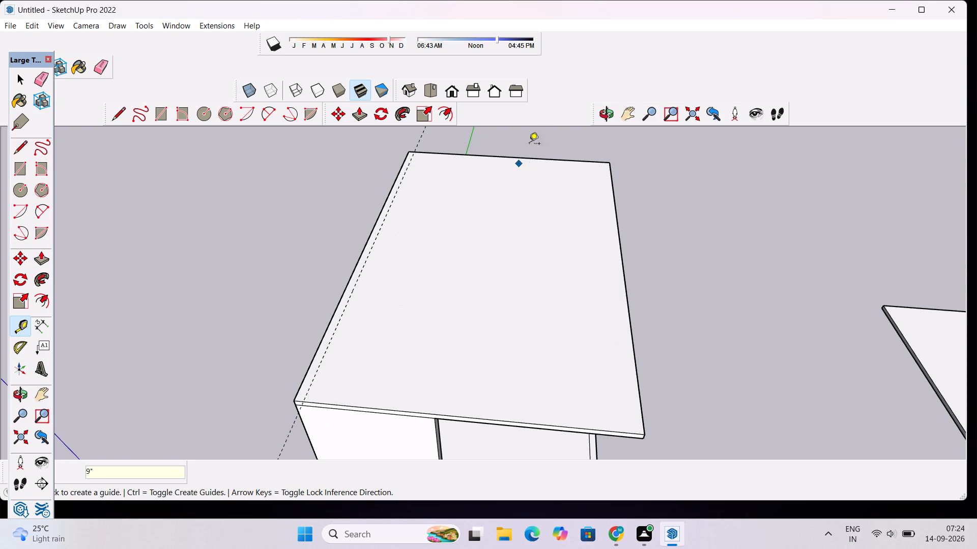
Place guides 9" in from the roof slab's rear edge and from its long side edge nearest the loose slab.
scroll(533, 137, up, 5)
click(550, 169)
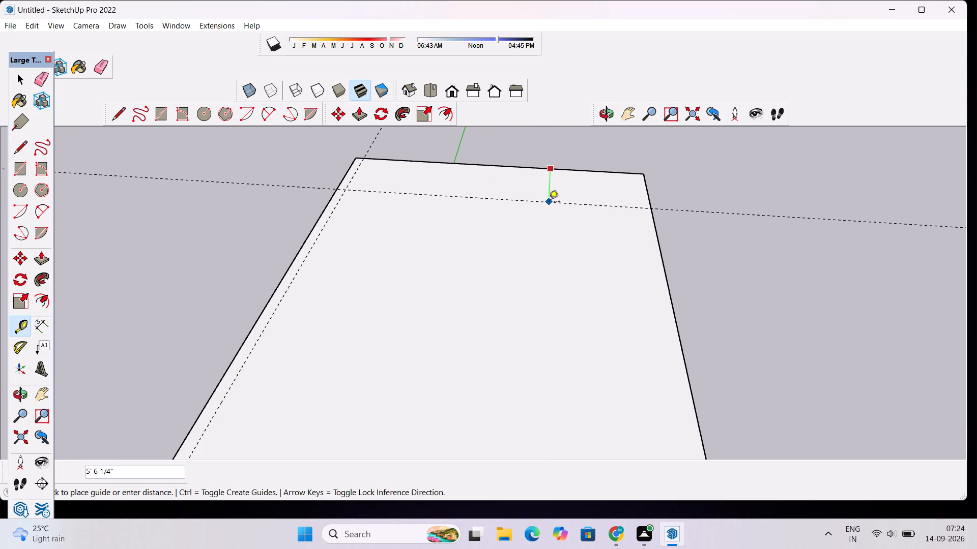
text(9")
key(Return)
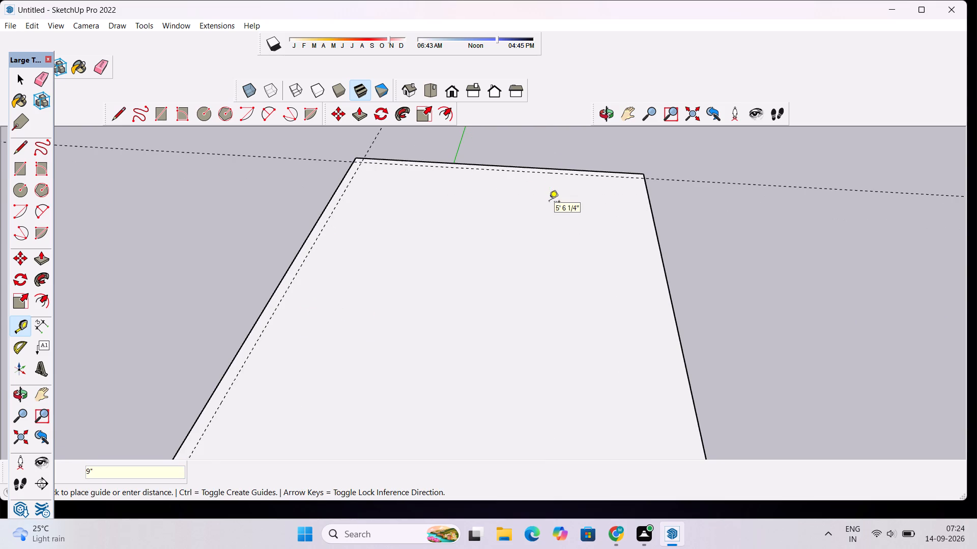
scroll(554, 158, down, 7)
scroll(608, 278, up, 6)
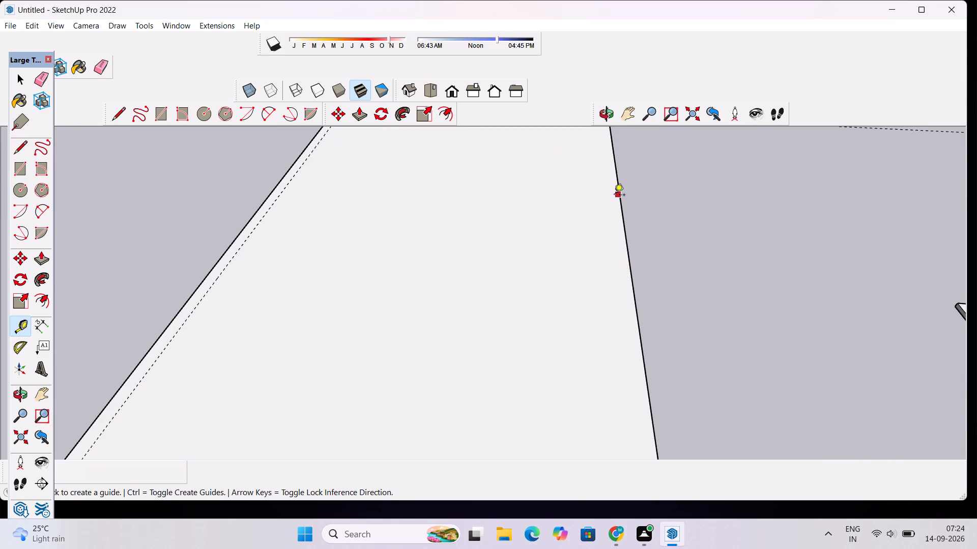
click(623, 221)
text(9")
key(Return)
Place a guide 9" in from the roof slab's front edge, above the terrace.
scroll(592, 232, down, 6)
scroll(592, 232, up, 1)
scroll(592, 232, down, 2)
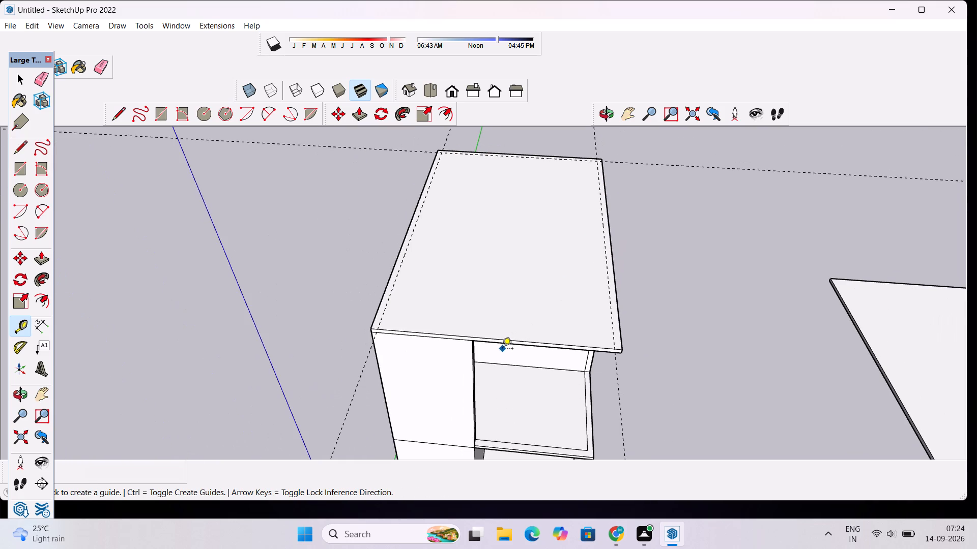
scroll(499, 347, up, 9)
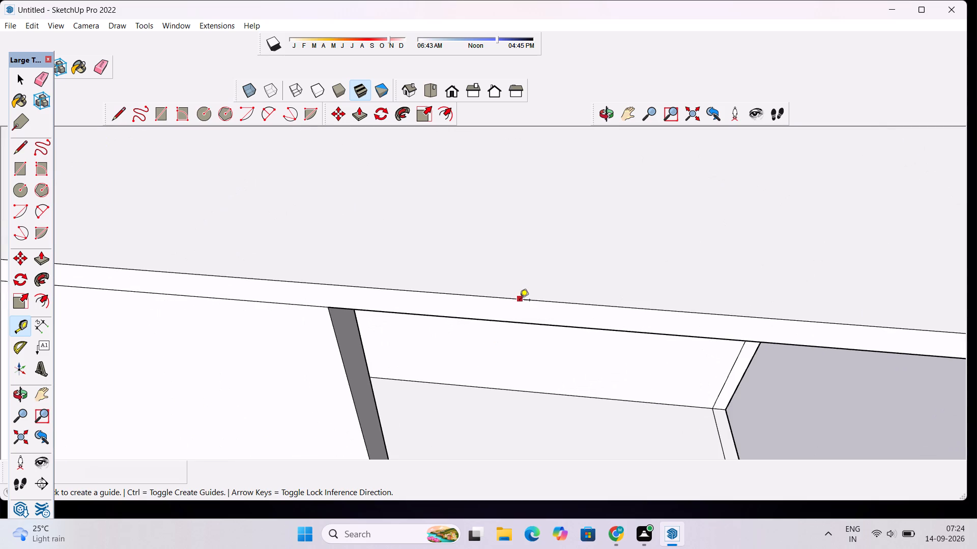
click(520, 301)
scroll(525, 268, up, 4)
scroll(525, 268, down, 3)
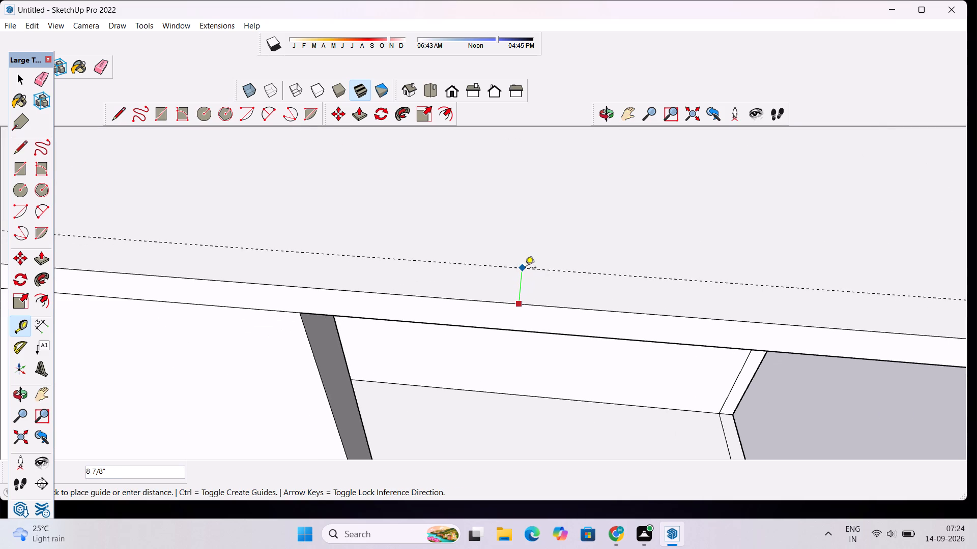
scroll(525, 268, up, 3)
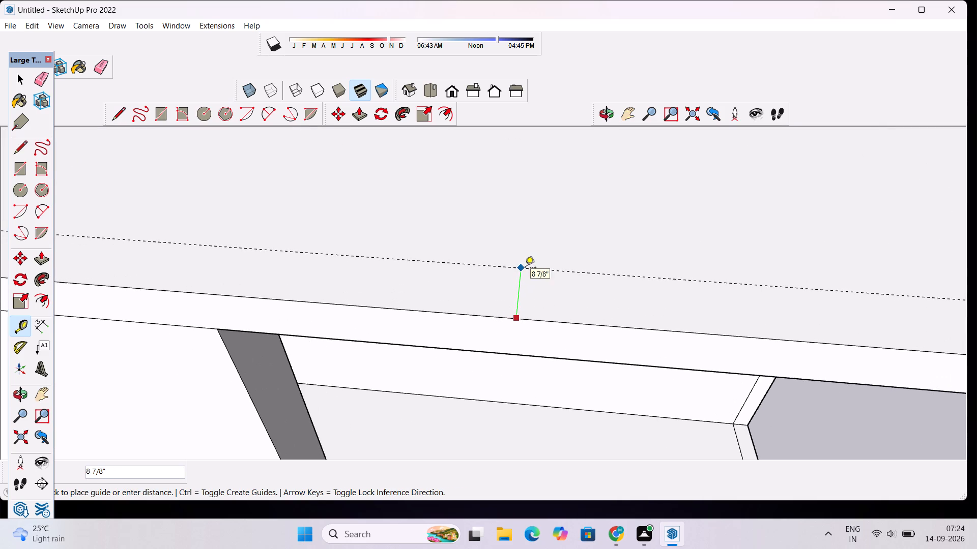
scroll(525, 268, up, 1)
scroll(525, 268, down, 4)
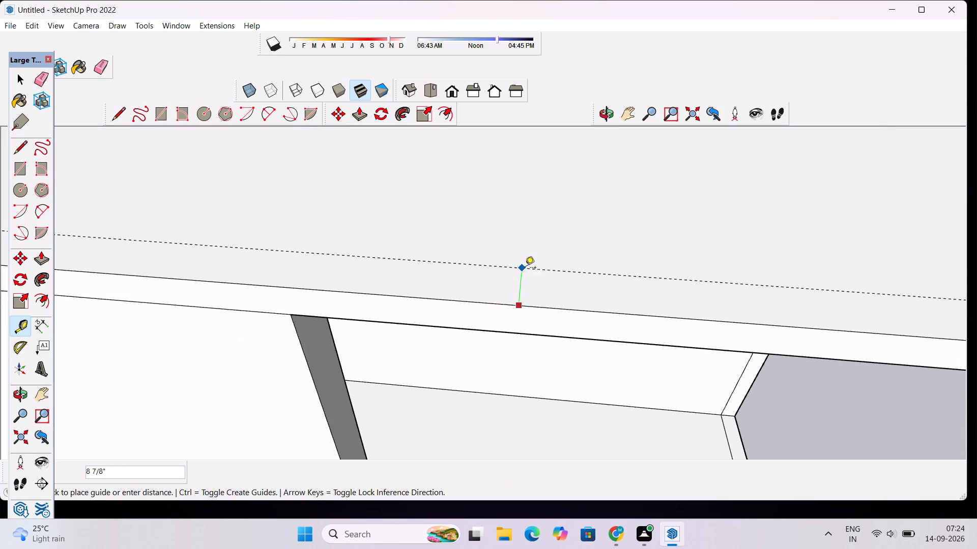
scroll(525, 268, down, 2)
text(9")
key(Return)
scroll(439, 203, down, 6)
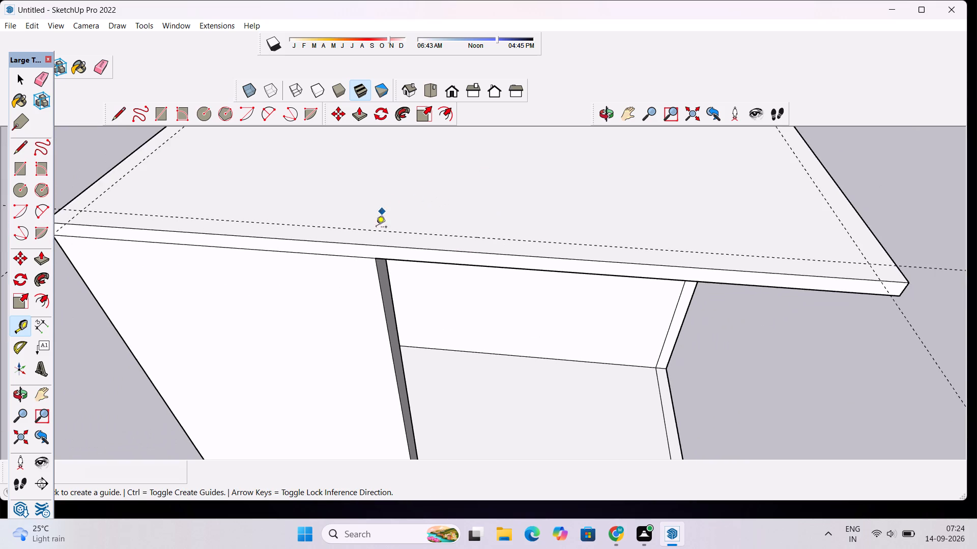
Draw a 6" line up the roof slab's front face from the partial front wall's open end, and continue it 9" across the top to the guide.
scroll(373, 259, up, 3)
click(373, 259)
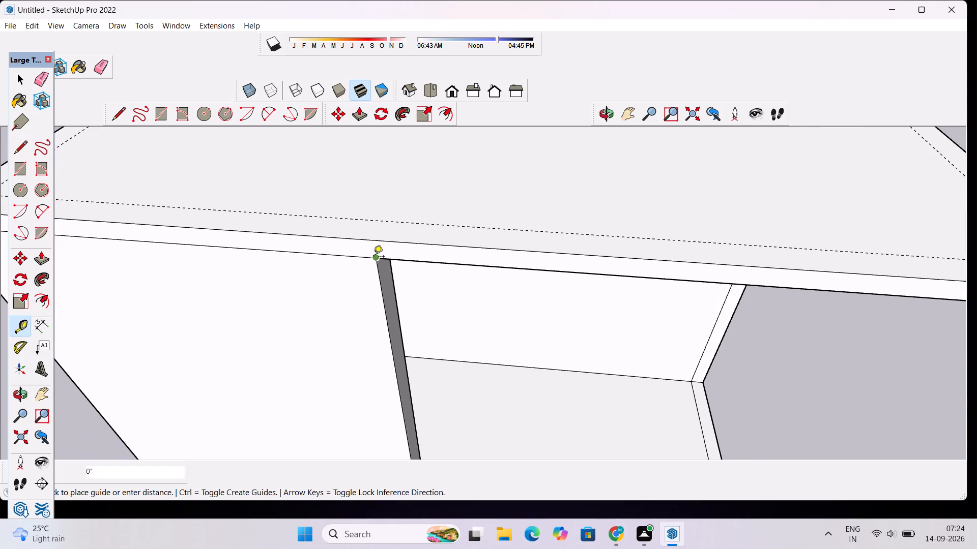
key(space)
text(l)
click(373, 257)
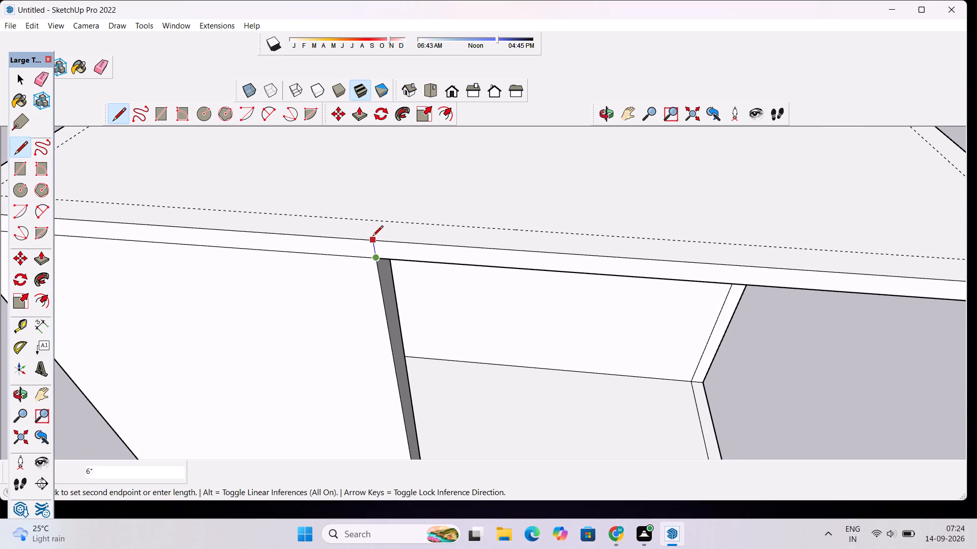
scroll(372, 235, up, 4)
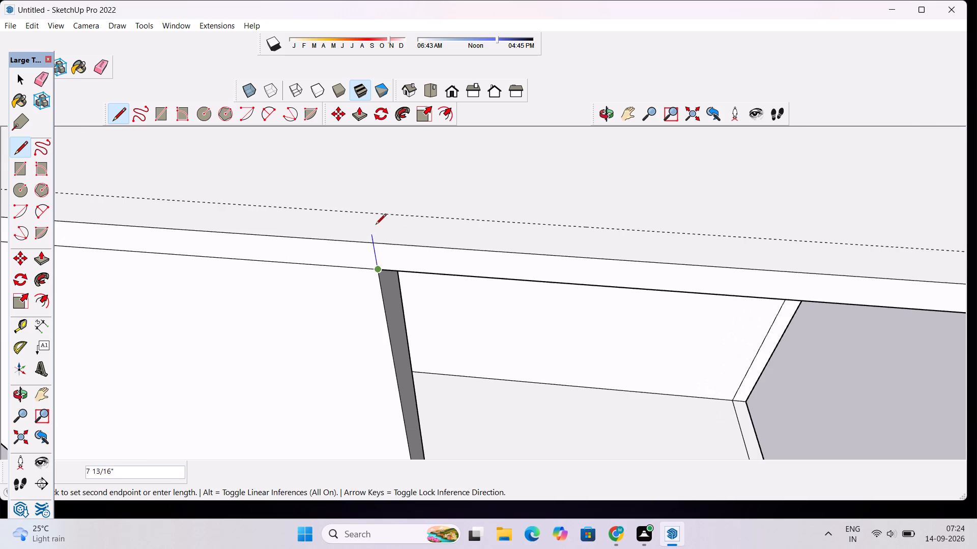
click(372, 242)
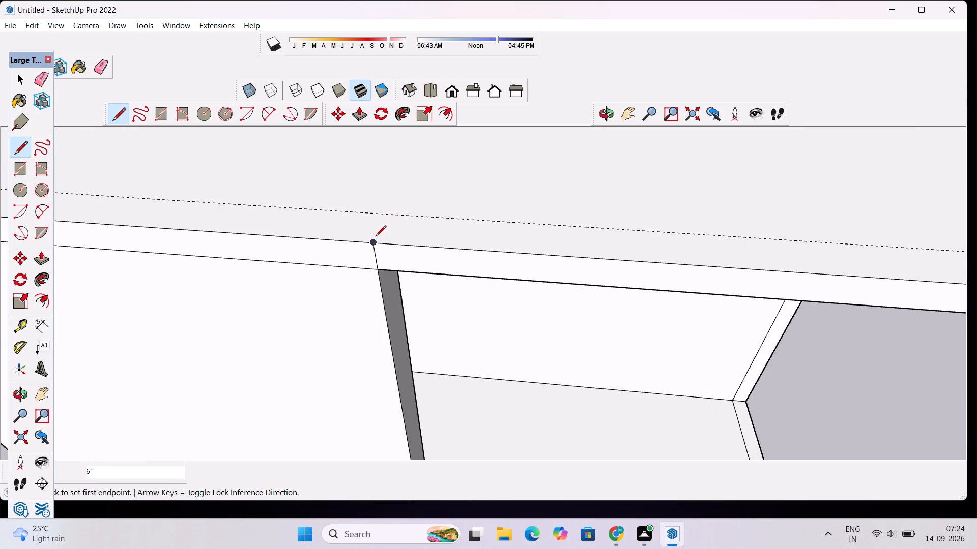
click(374, 242)
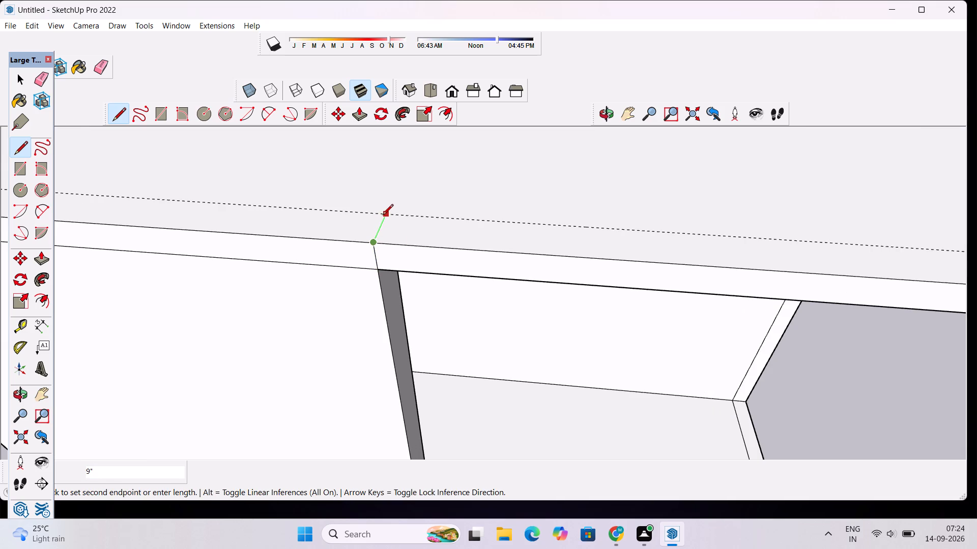
click(384, 215)
key(space)
Draw a 38' 6" by 24' 6" rectangle on the roof slab between the guide intersections, leaving a 9" border.
scroll(444, 220, down, 5)
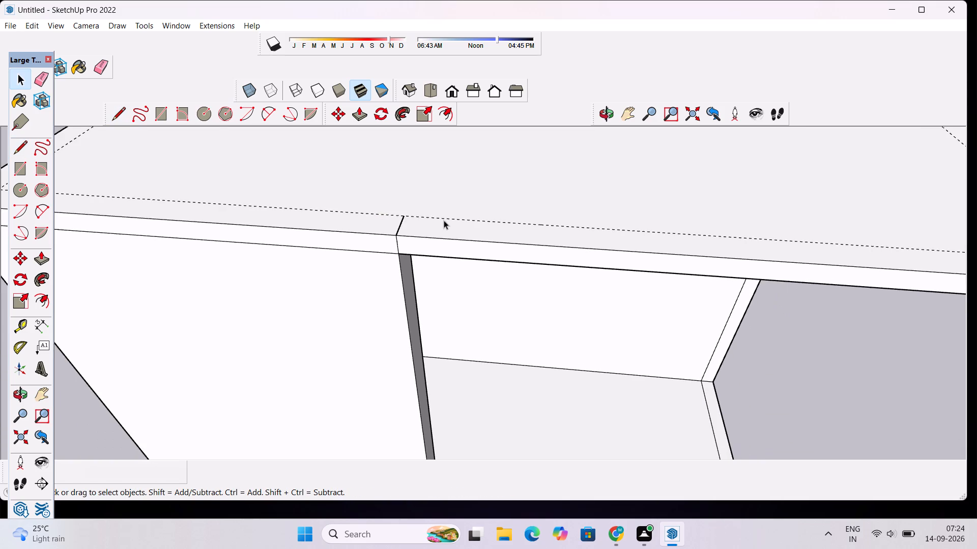
scroll(445, 215, down, 9)
scroll(545, 185, down, 3)
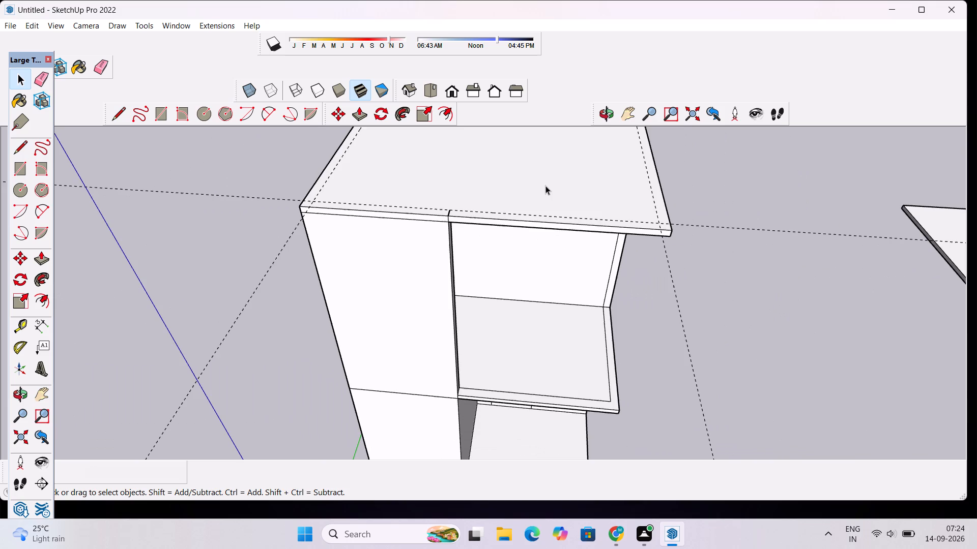
scroll(545, 186, down, 1)
key(l)
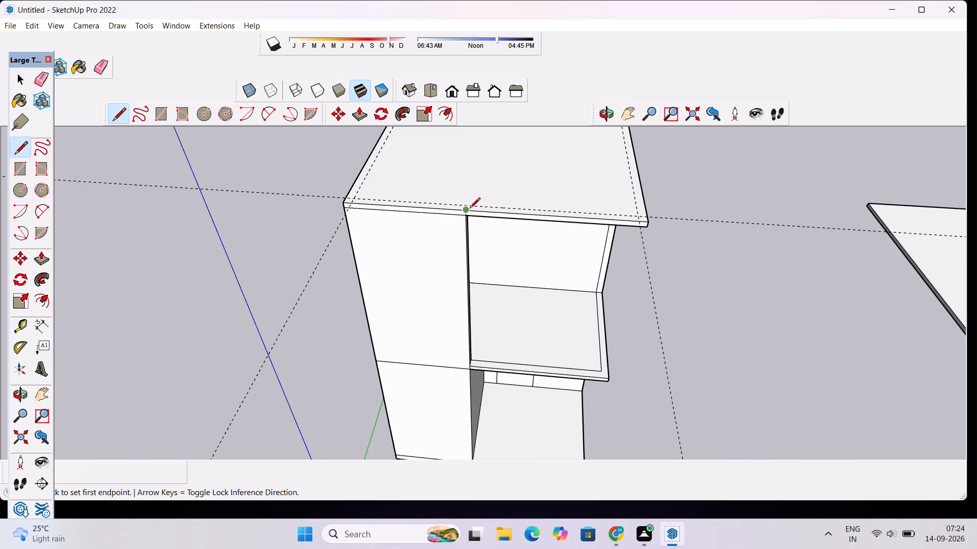
scroll(469, 208, up, 3)
key(space)
text(r)
scroll(469, 208, down, 13)
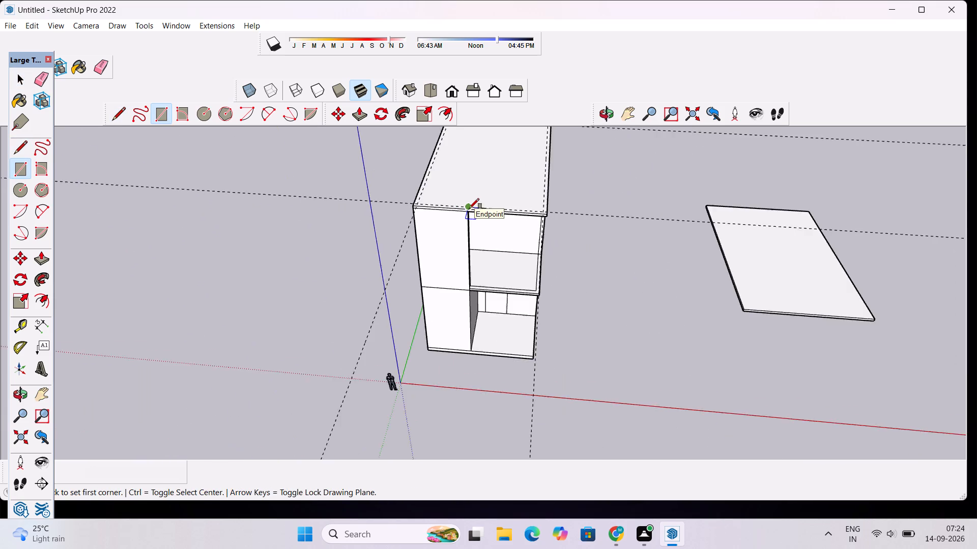
scroll(469, 208, down, 8)
scroll(460, 154, up, 9)
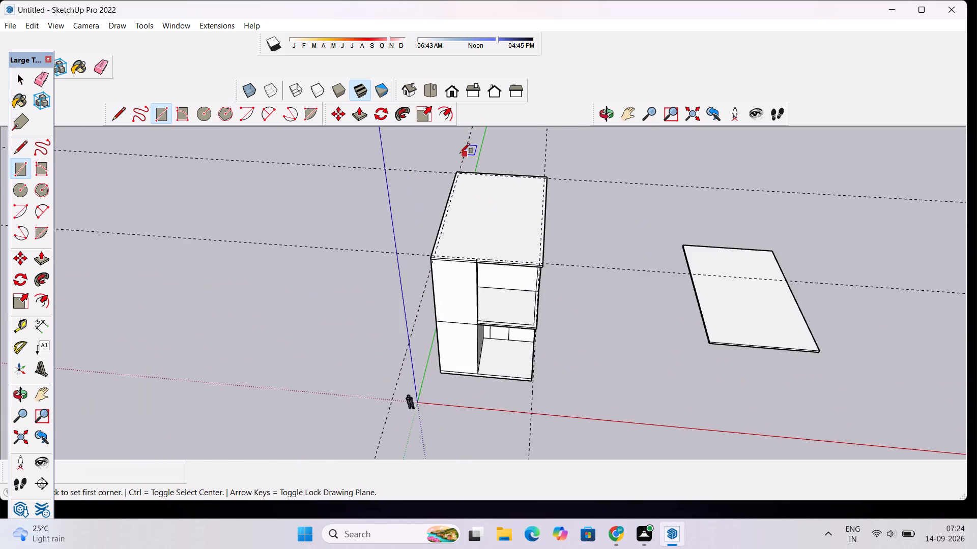
scroll(460, 153, up, 10)
click(461, 190)
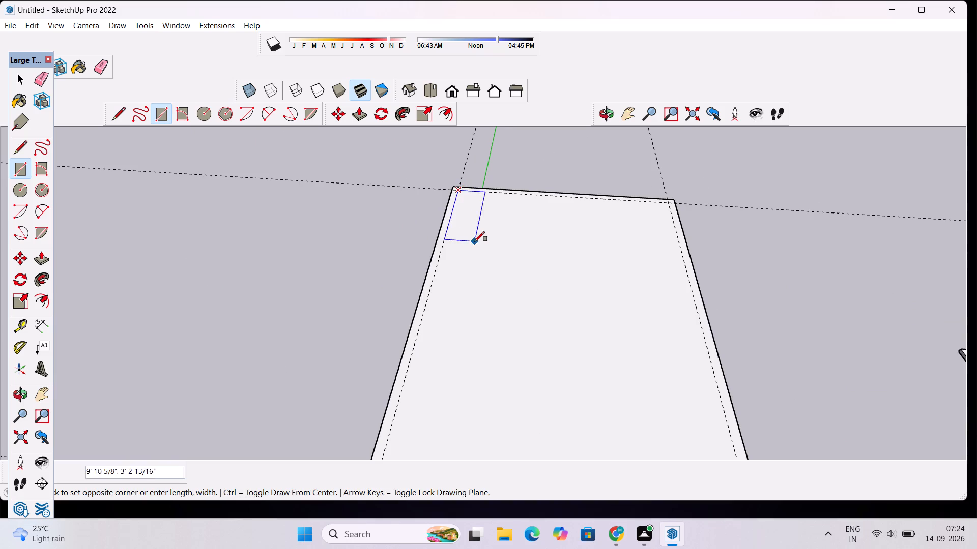
scroll(475, 234, down, 9)
scroll(561, 337, up, 6)
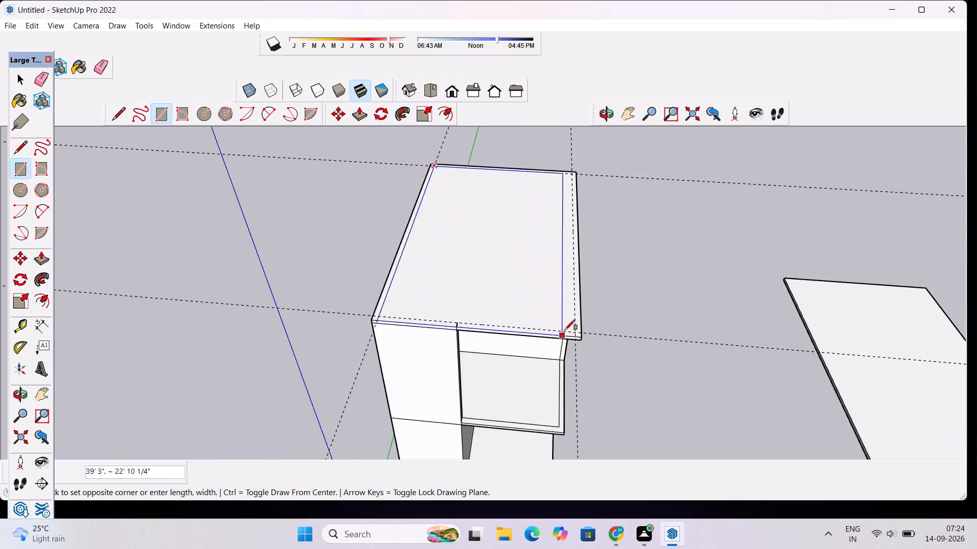
scroll(565, 330, up, 3)
click(583, 334)
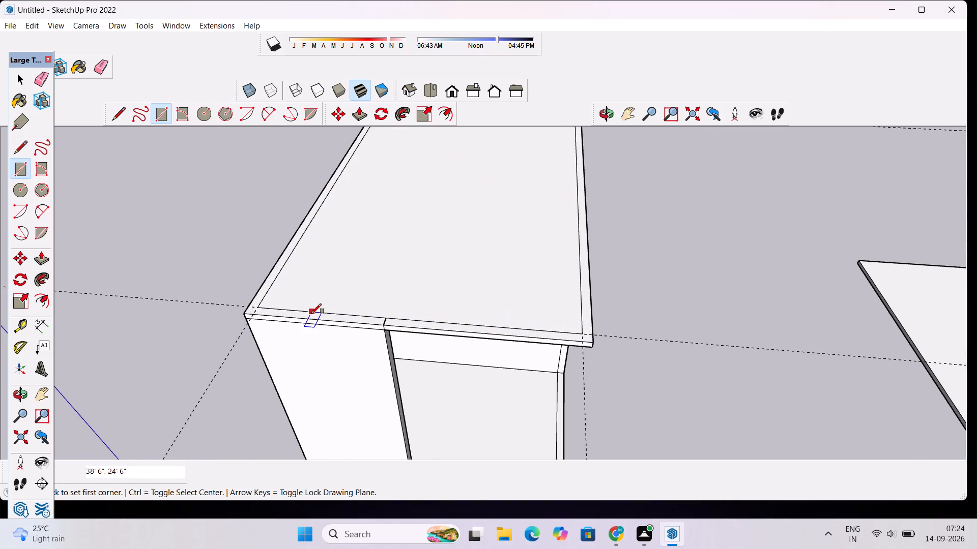
Draw a 9" line from the inner rectangle's front corner above the full-height wall to the slab's long side edge farthest from the loose slab.
key(space)
key(l)
scroll(262, 306, up, 4)
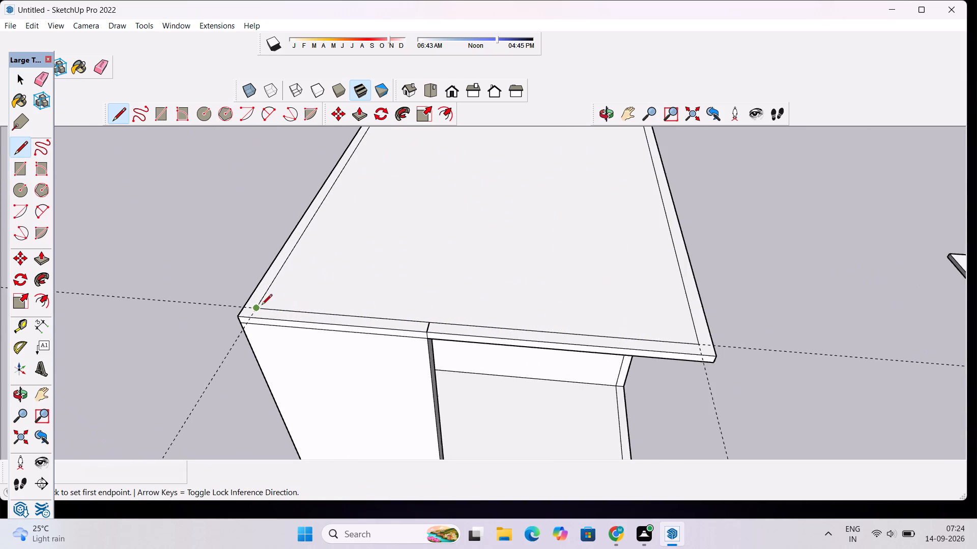
scroll(171, 297, up, 1)
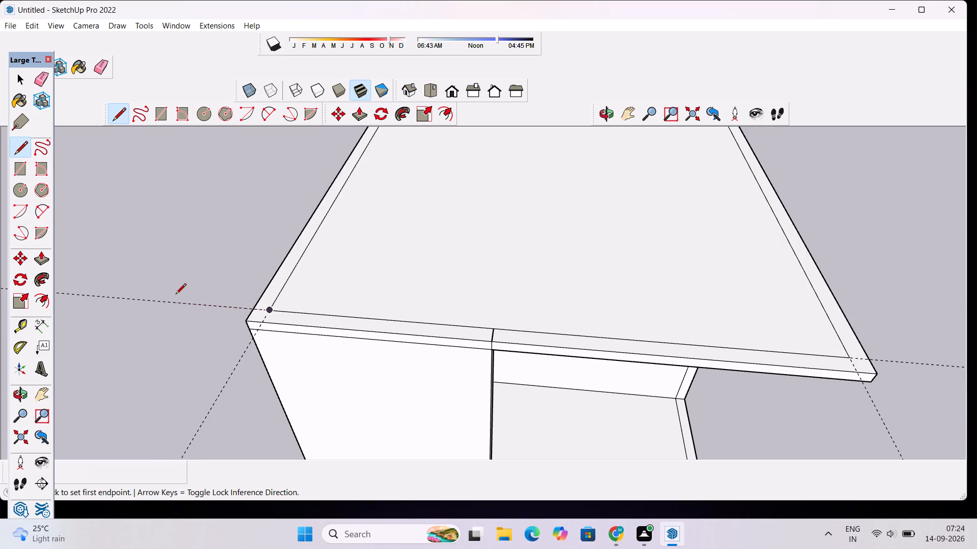
scroll(181, 287, down, 9)
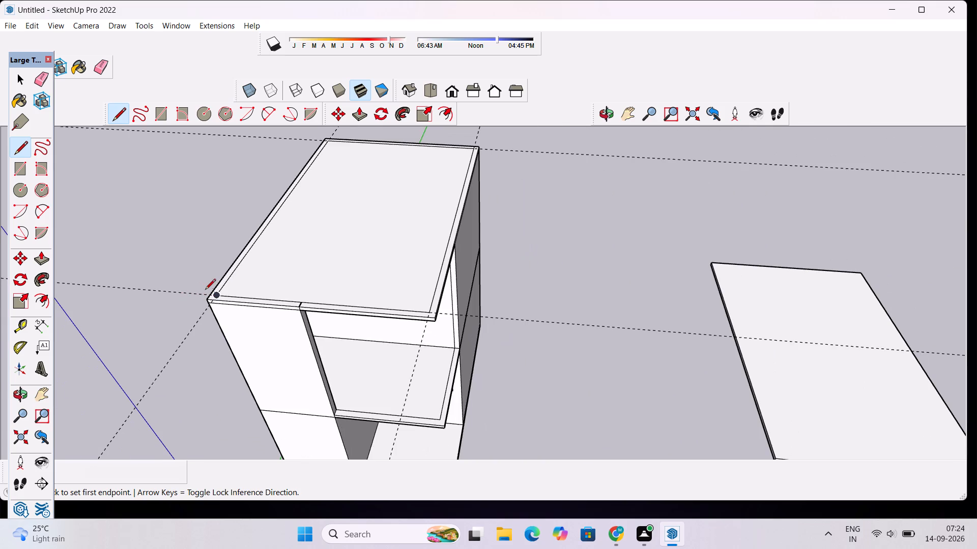
scroll(207, 291, up, 11)
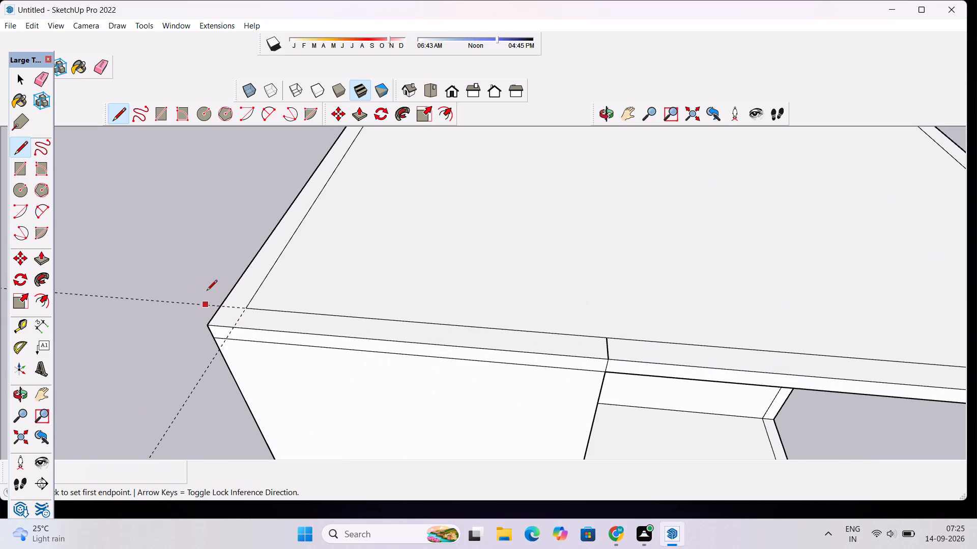
scroll(222, 306, up, 5)
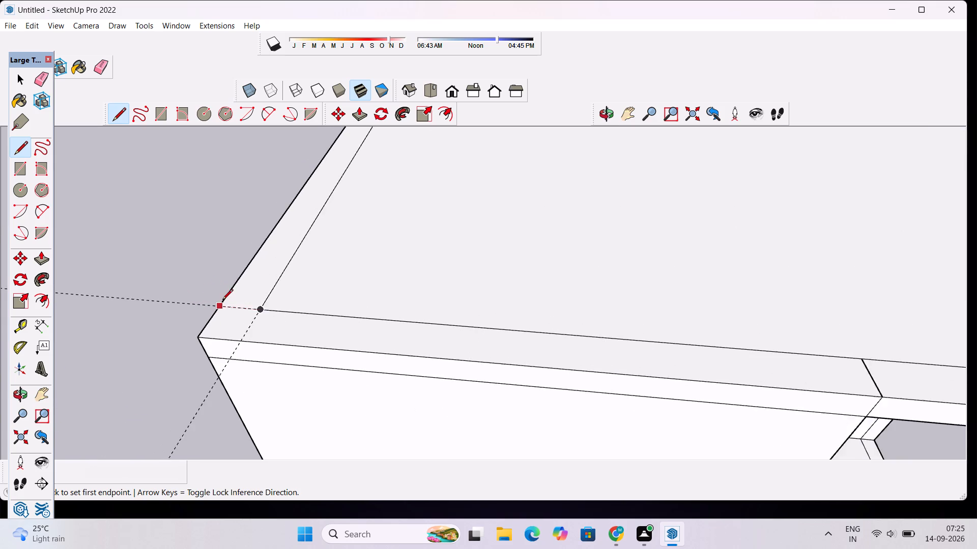
scroll(222, 300, up, 3)
click(273, 312)
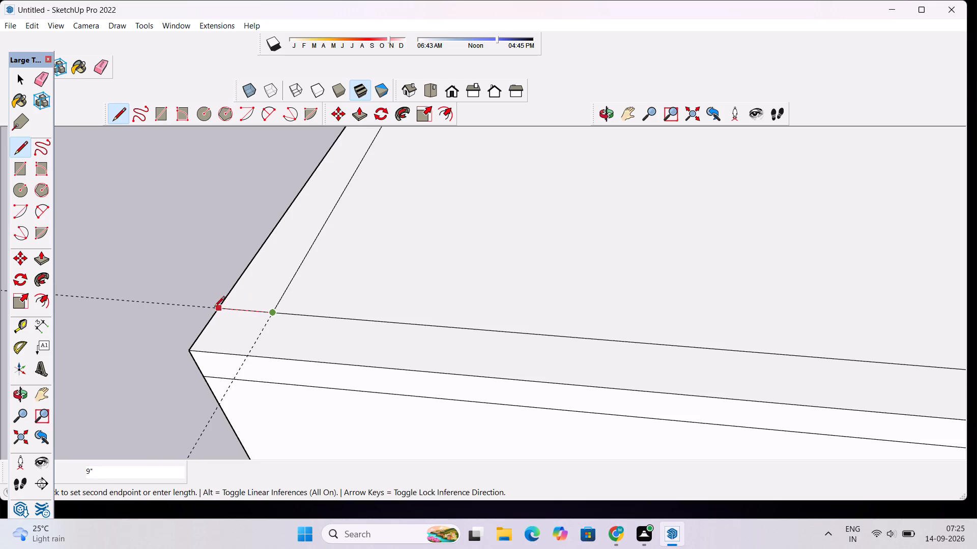
click(214, 309)
scroll(220, 305, up, 1)
key(space)
Erase all four layout guides around the roof slab.
key(e)
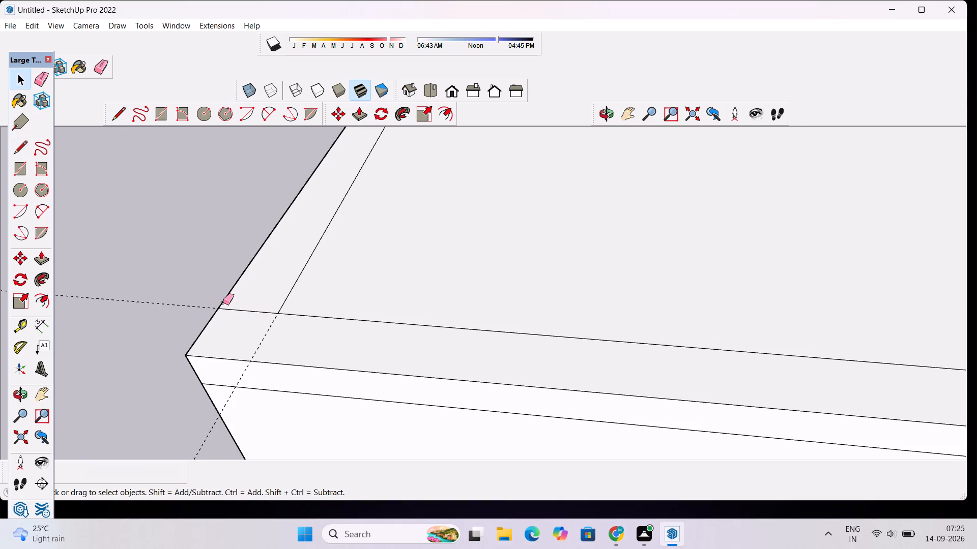
scroll(221, 296, down, 6)
drag(173, 286, 177, 311)
drag(175, 348, 191, 390)
scroll(184, 311, down, 13)
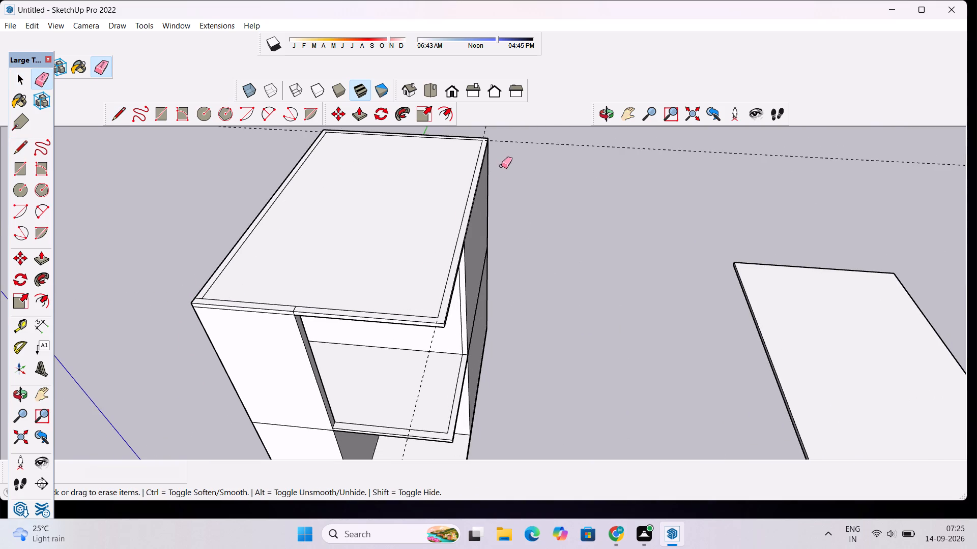
drag(503, 163, 504, 183)
drag(433, 142, 459, 157)
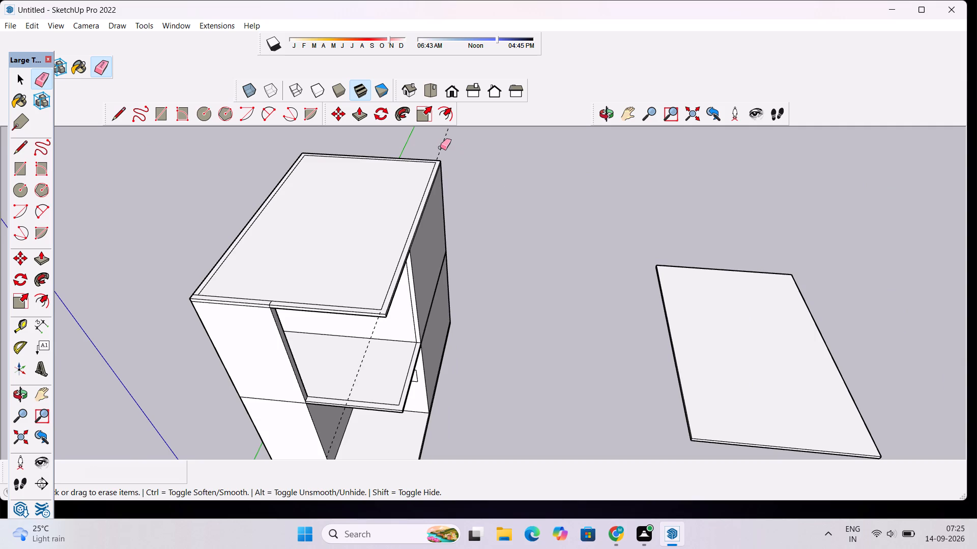
click(440, 147)
click(440, 147)
click(440, 150)
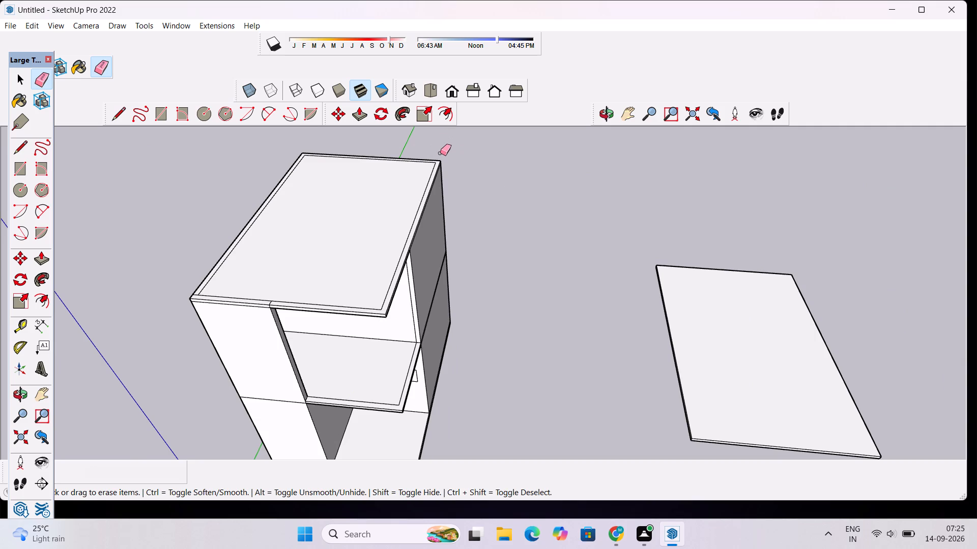
Push/Pull the roof border strip up 6' along the rear, both long sides and the front portion above the terrace.
scroll(441, 191, down, 6)
click(609, 110)
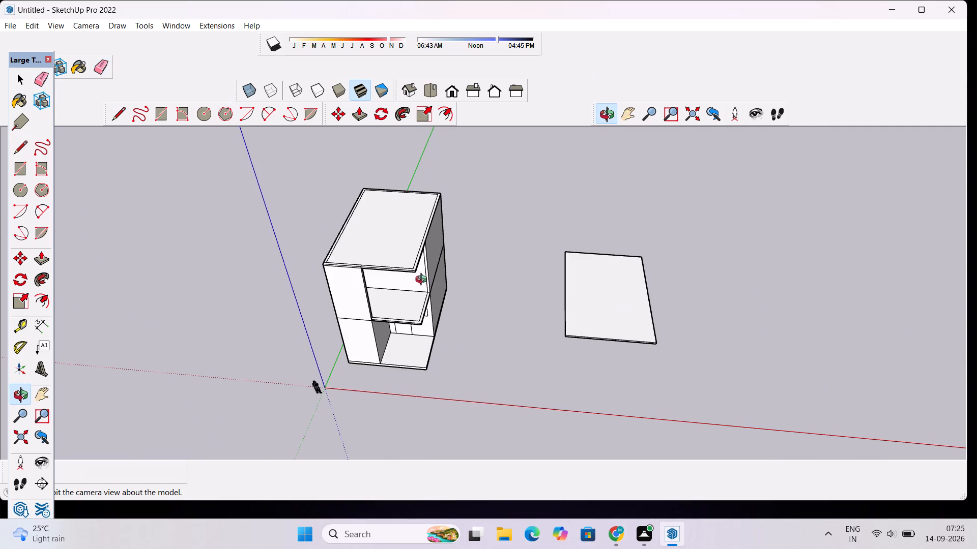
drag(423, 281, 454, 124)
scroll(433, 176, up, 6)
scroll(433, 175, down, 5)
drag(433, 174, 447, 335)
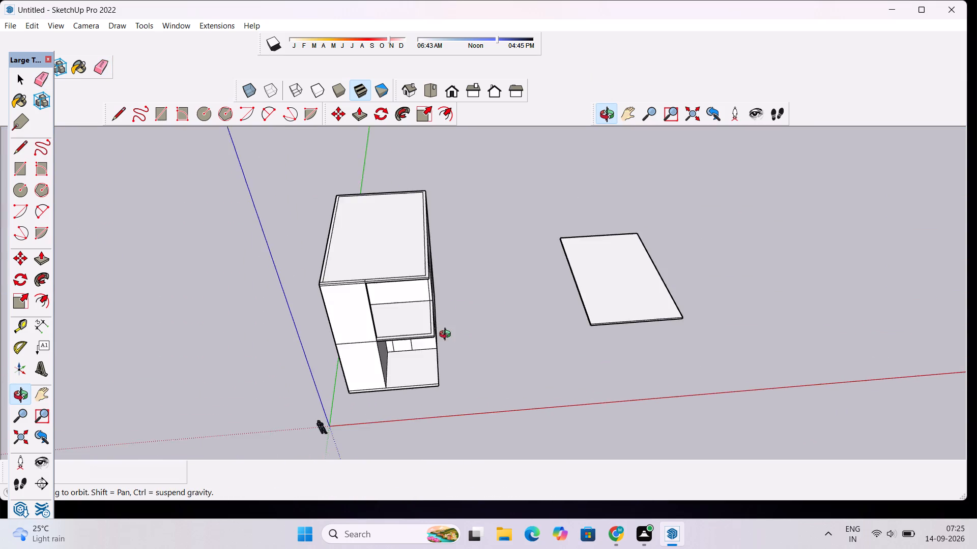
drag(447, 335, 436, 327)
scroll(354, 266, up, 12)
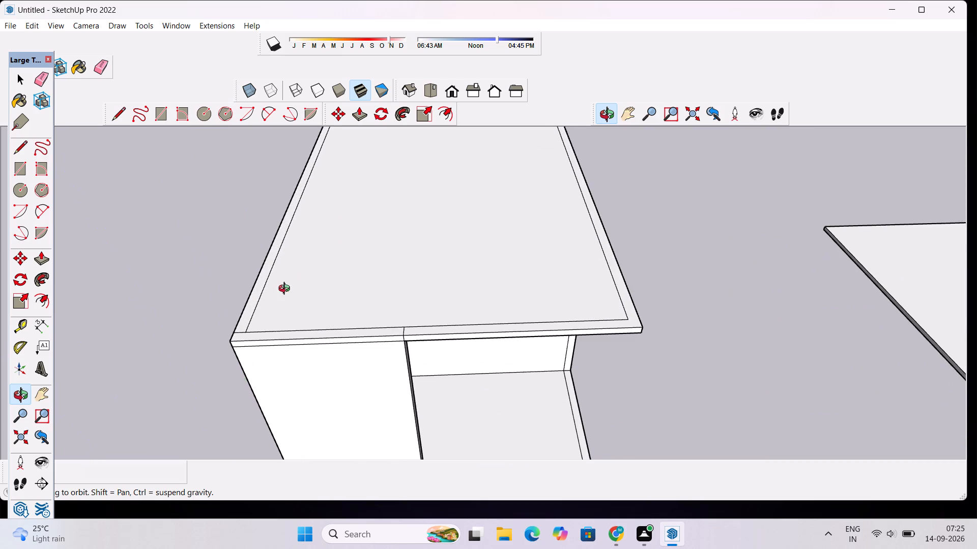
drag(259, 299, 278, 331)
scroll(277, 312, down, 6)
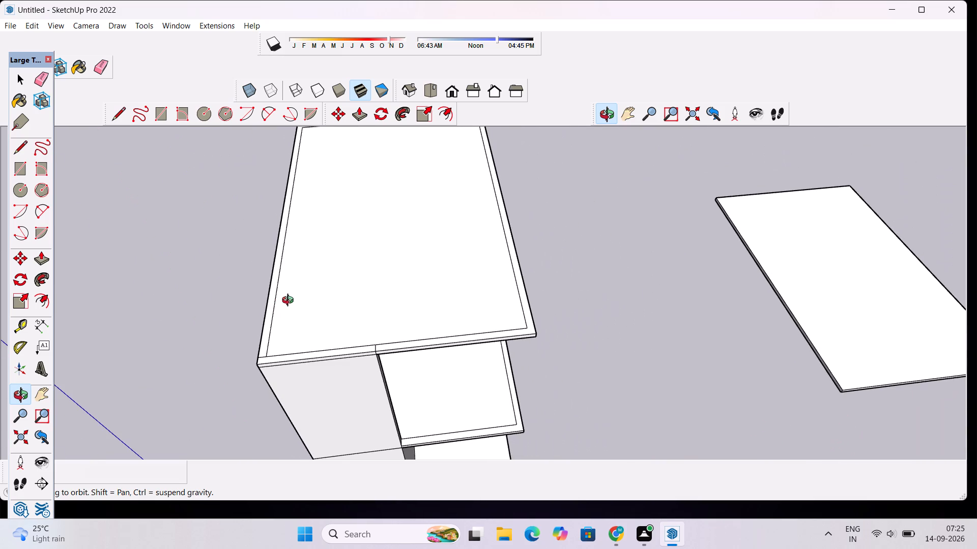
shift+drag(306, 290, 476, 371)
shift+scroll(518, 281, up, 3)
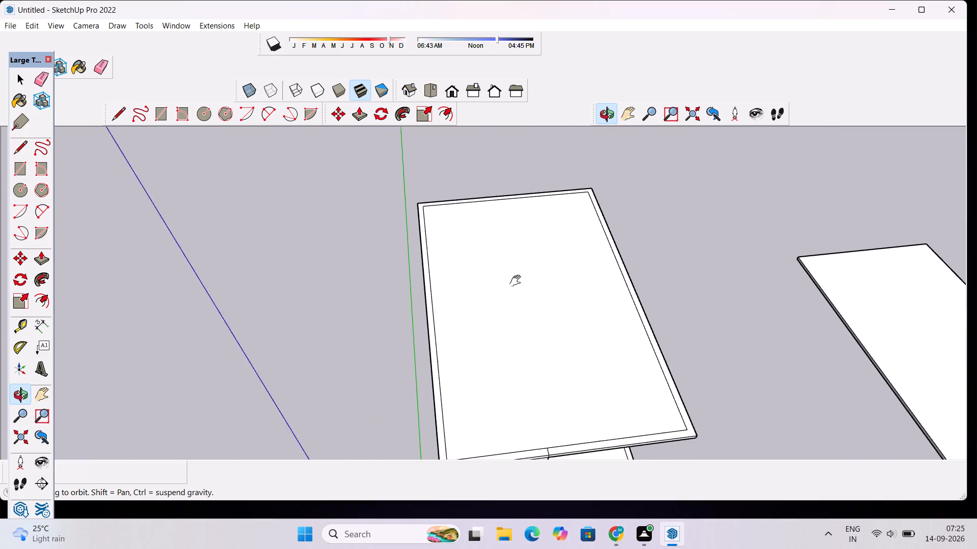
shift+scroll(518, 281, up, 1)
shift+drag(482, 222, 490, 304)
shift+scroll(475, 248, up, 3)
key(p)
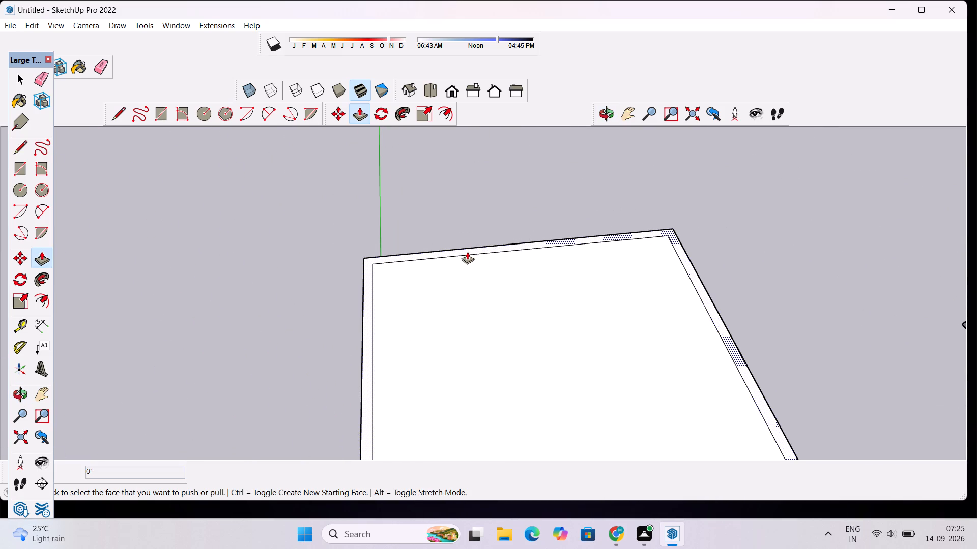
click(467, 250)
scroll(457, 223, down, 9)
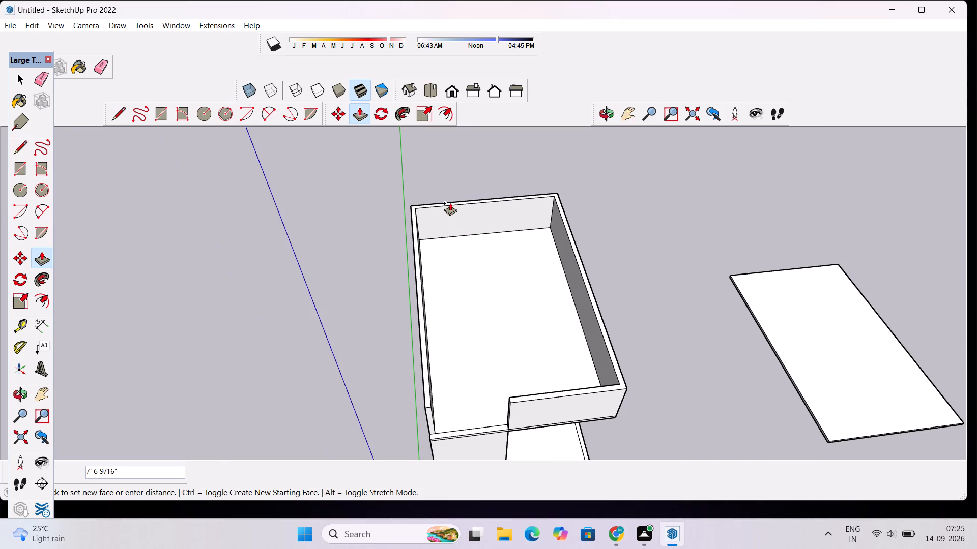
text(6')
key(Return)
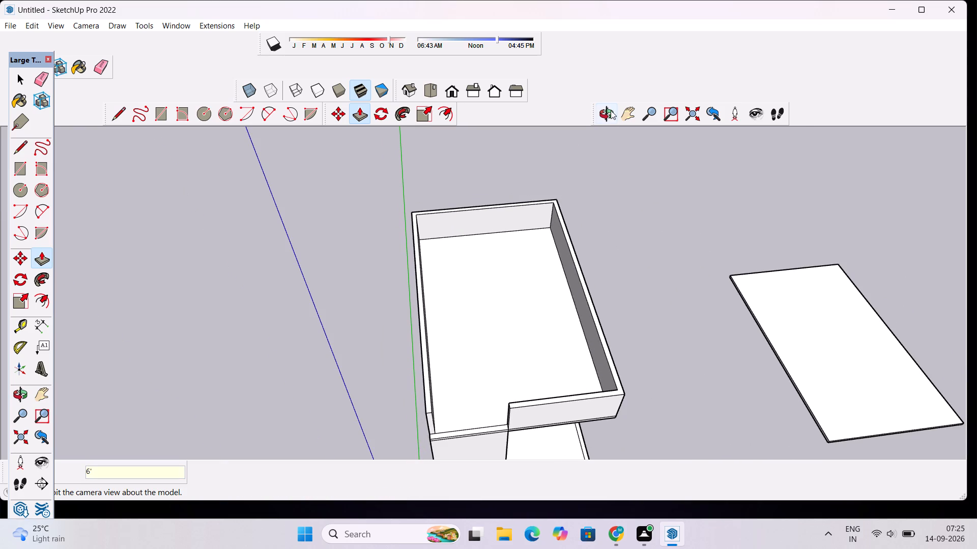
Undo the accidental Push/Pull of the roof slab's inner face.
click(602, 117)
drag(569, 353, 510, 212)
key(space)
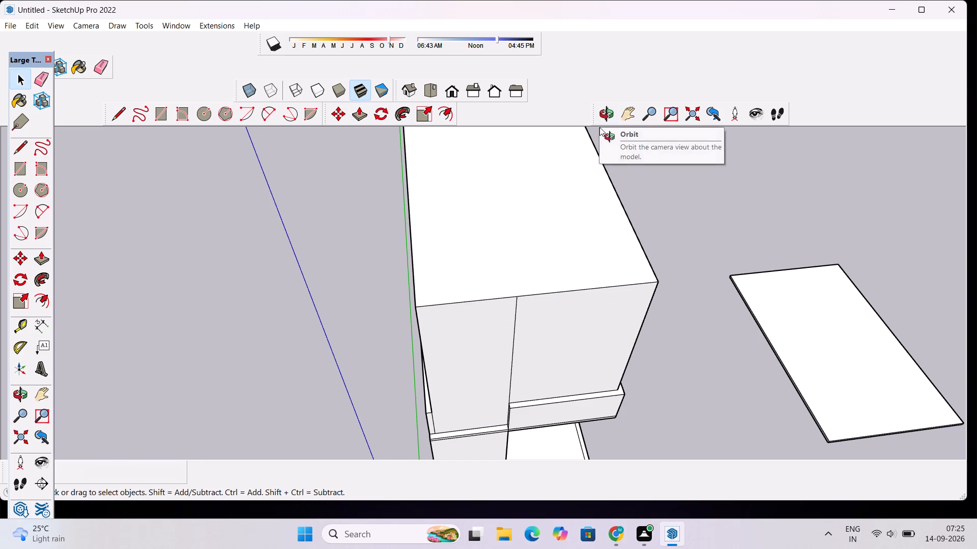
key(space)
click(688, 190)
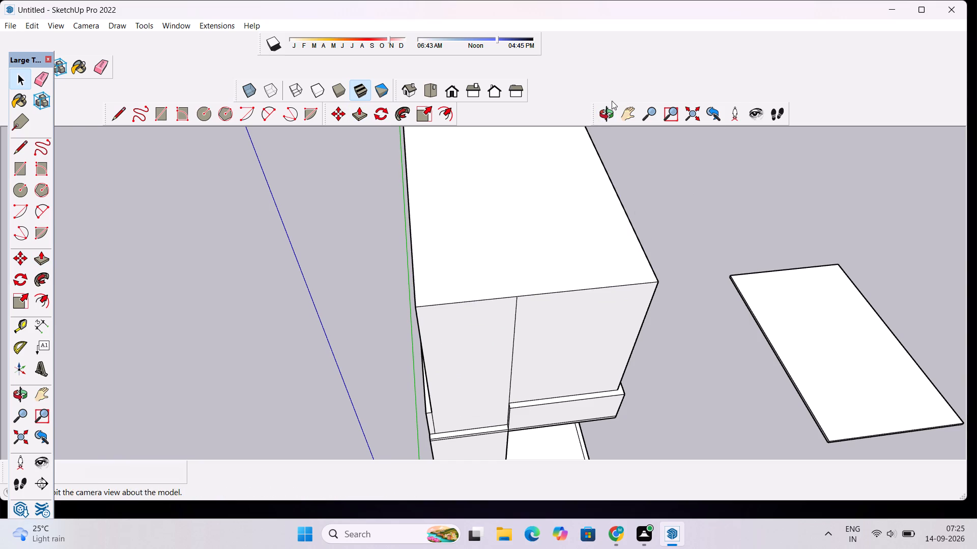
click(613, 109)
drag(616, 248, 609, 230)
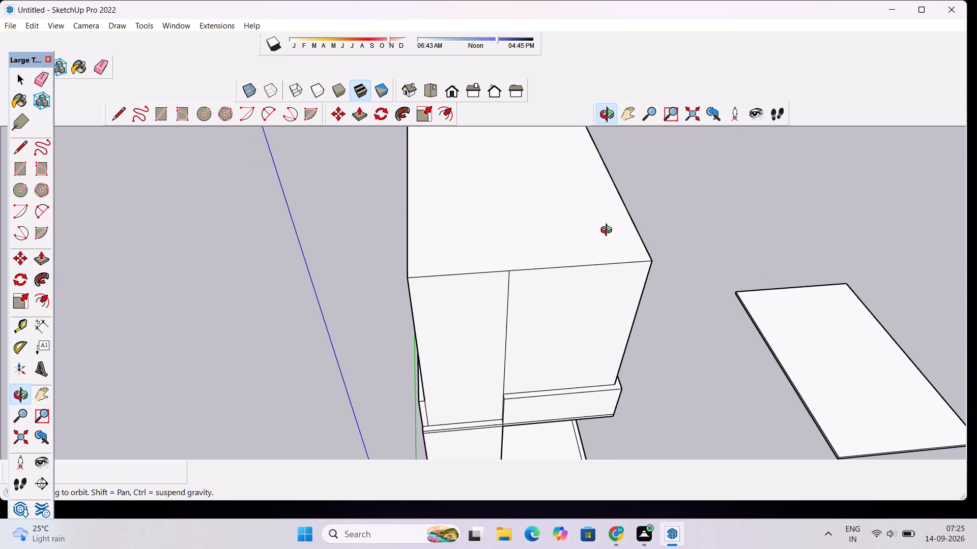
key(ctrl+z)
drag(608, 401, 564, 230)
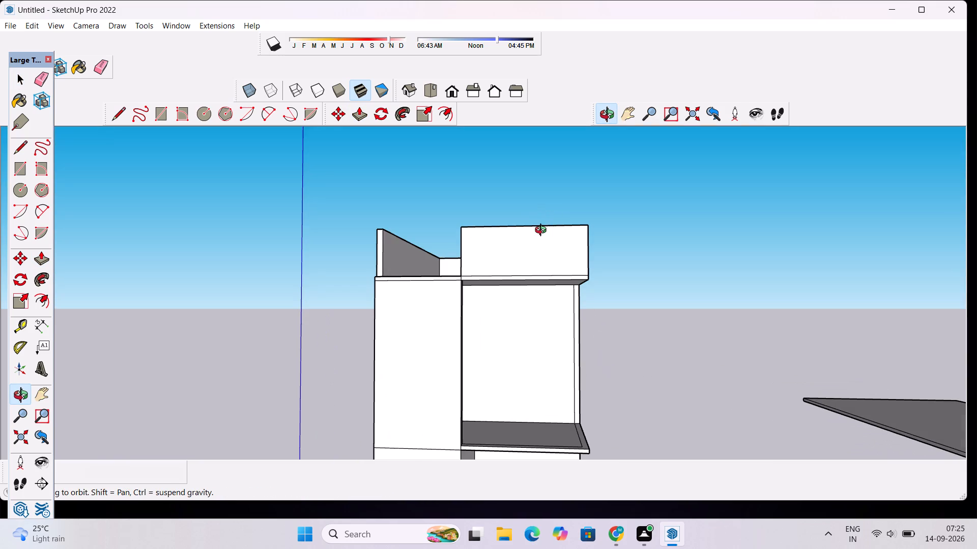
Undo the 6' Push/Pull of the roof border strip.
scroll(546, 232, down, 4)
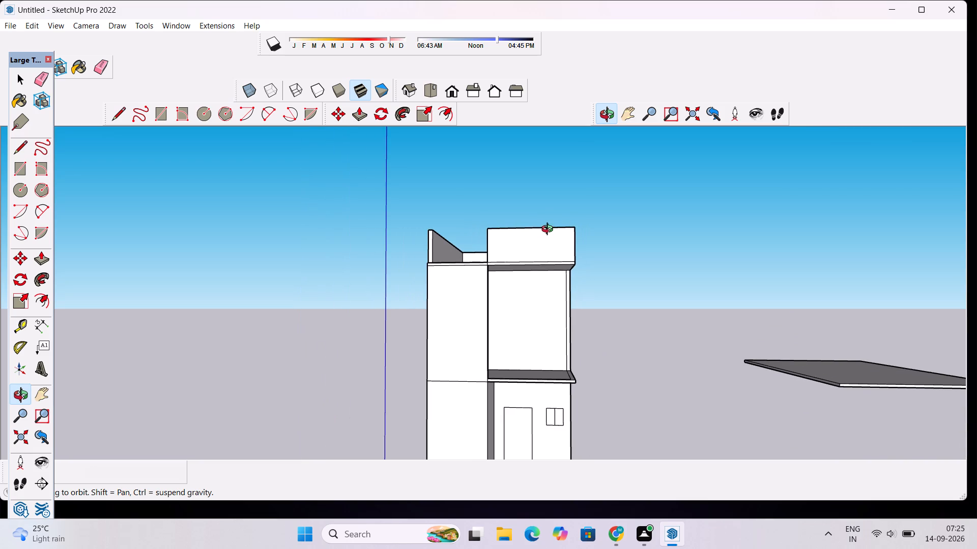
scroll(549, 237, up, 3)
drag(548, 276, 553, 341)
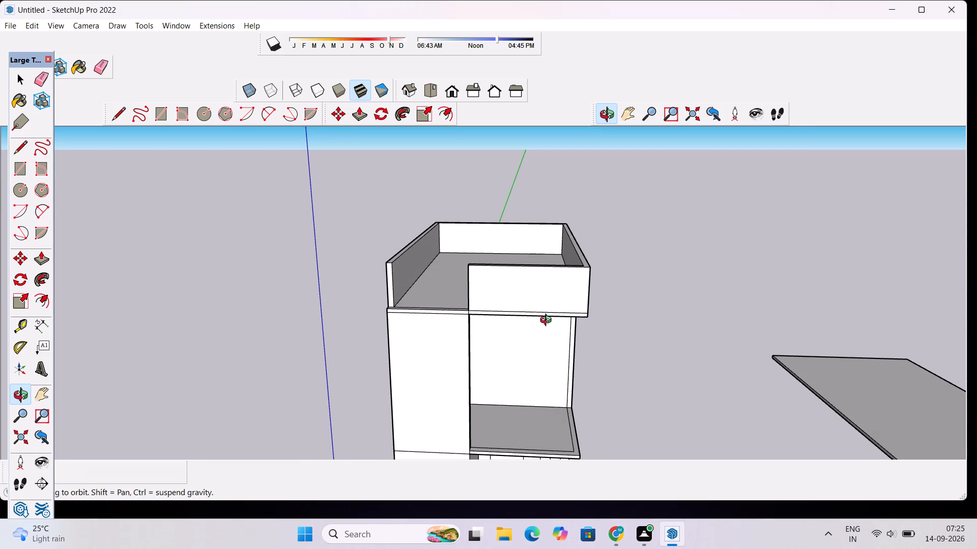
key(ctrl+z)
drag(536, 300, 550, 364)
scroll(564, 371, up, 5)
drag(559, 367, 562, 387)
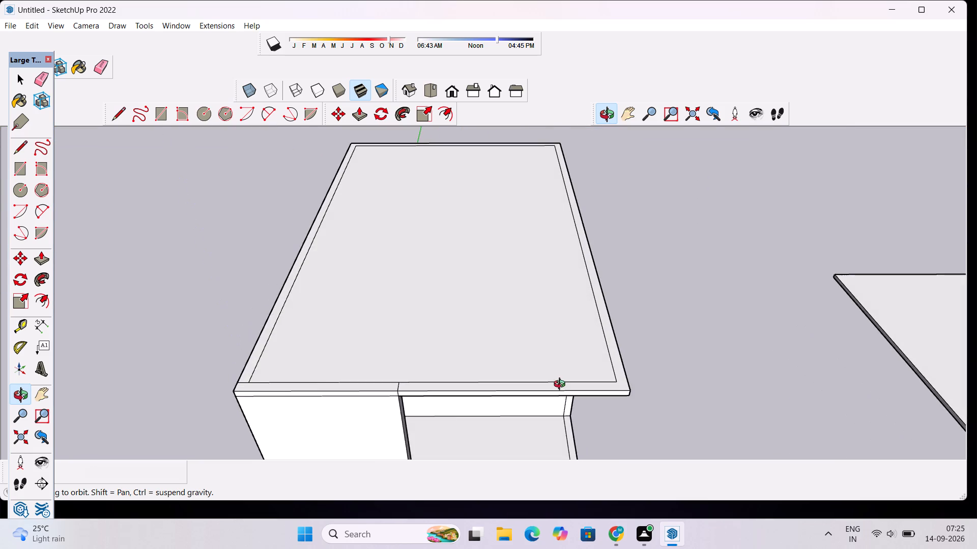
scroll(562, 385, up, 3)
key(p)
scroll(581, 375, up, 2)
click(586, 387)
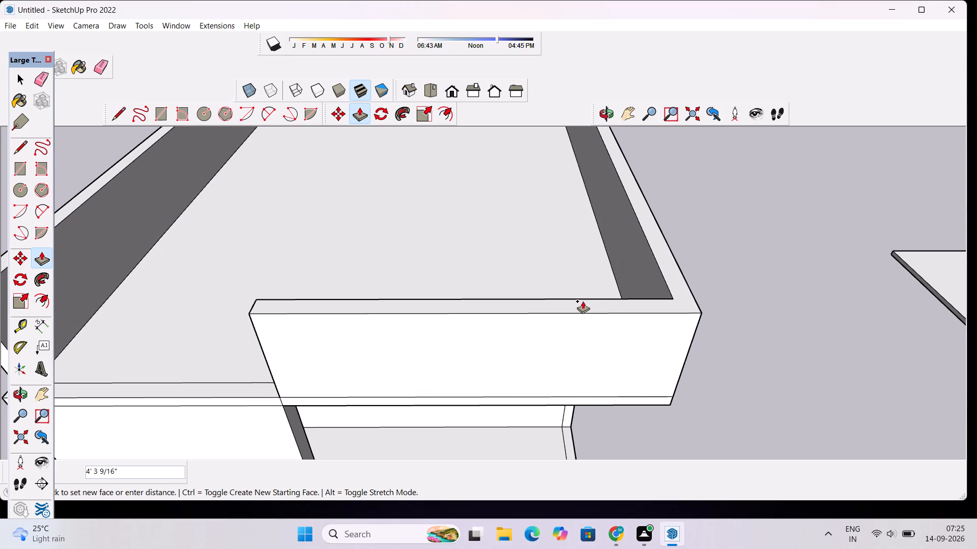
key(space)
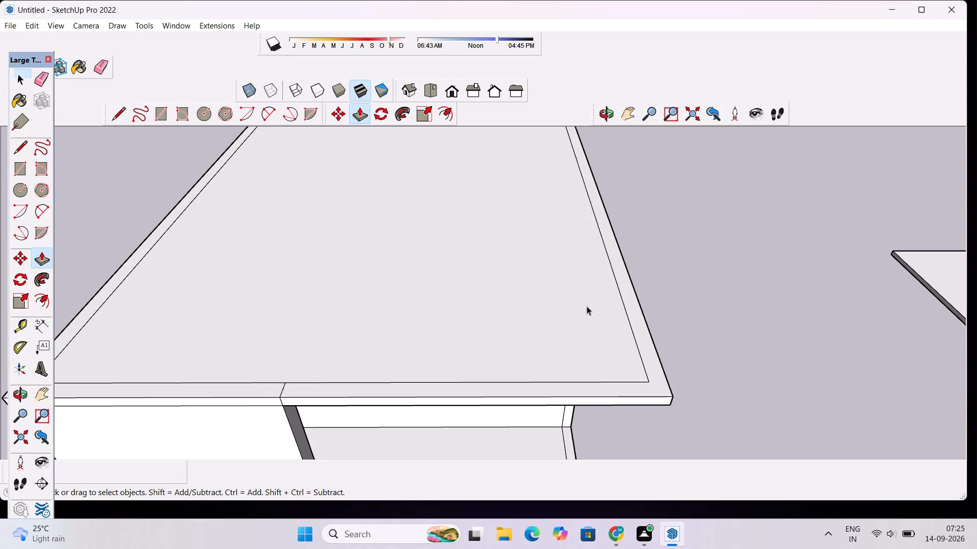
Push/Pull the roof border strip up 4' along the rear, both long sides and the front portion above the terrace.
click(584, 392)
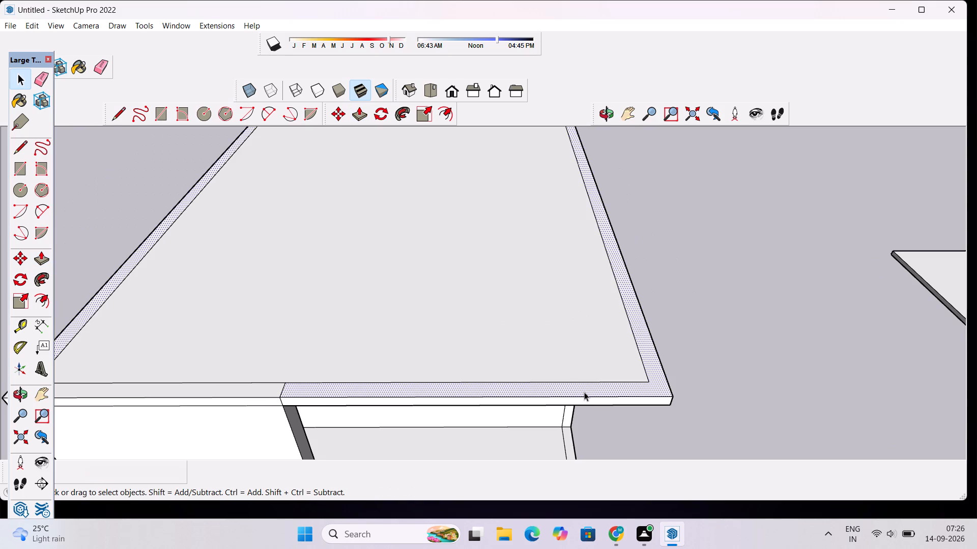
key(p)
click(584, 390)
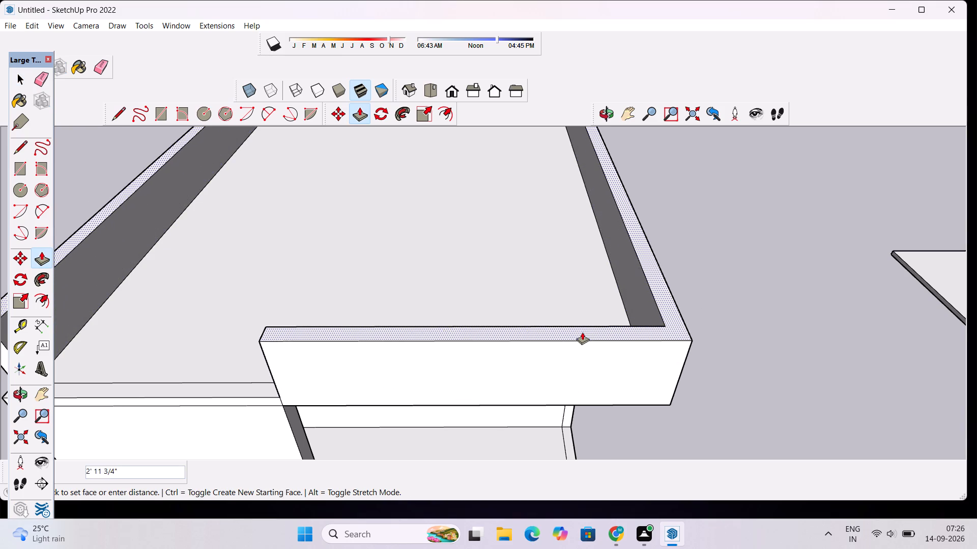
scroll(598, 301, down, 2)
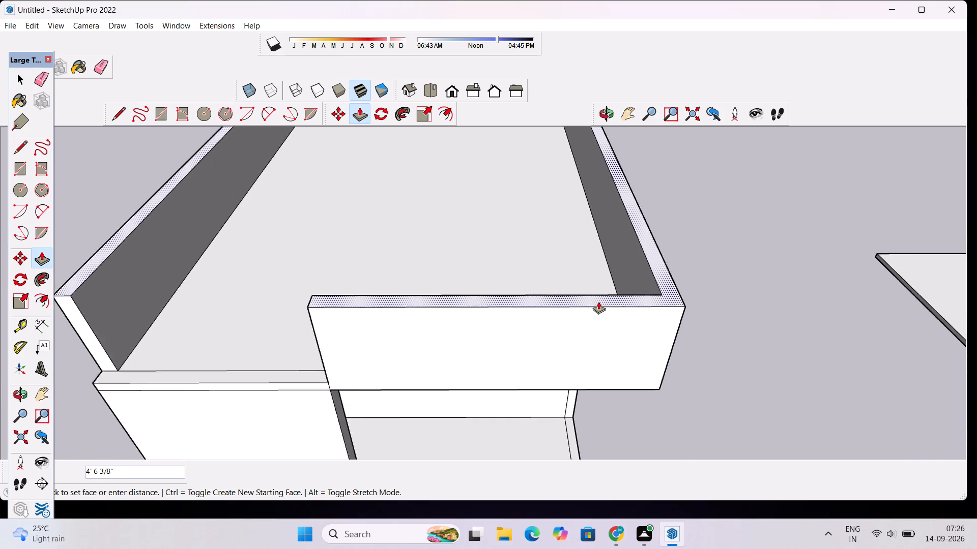
scroll(598, 301, down, 2)
text(4')
key(Return)
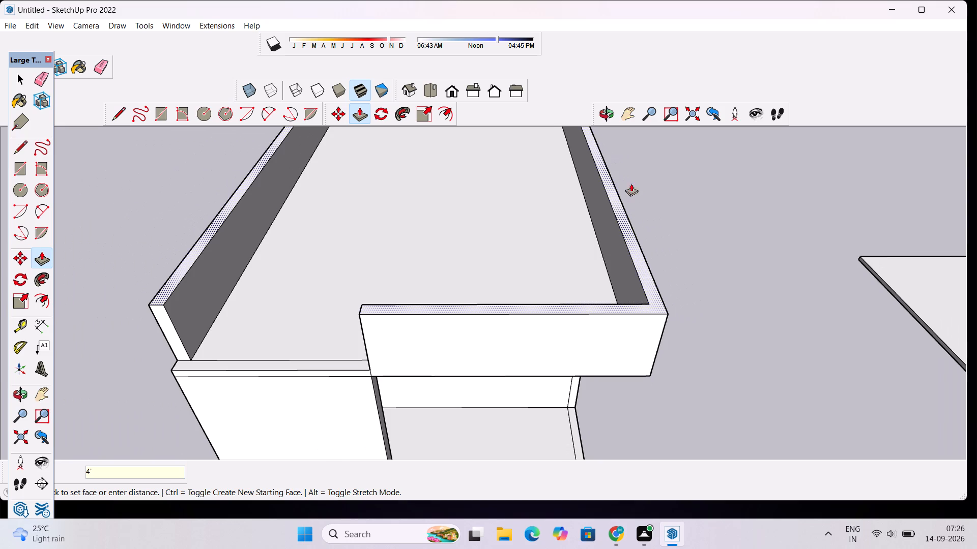
Examine the raised roof walls and the front overhang from below, from the sides and from above.
click(608, 110)
drag(621, 309, 596, 124)
scroll(566, 214, up, 2)
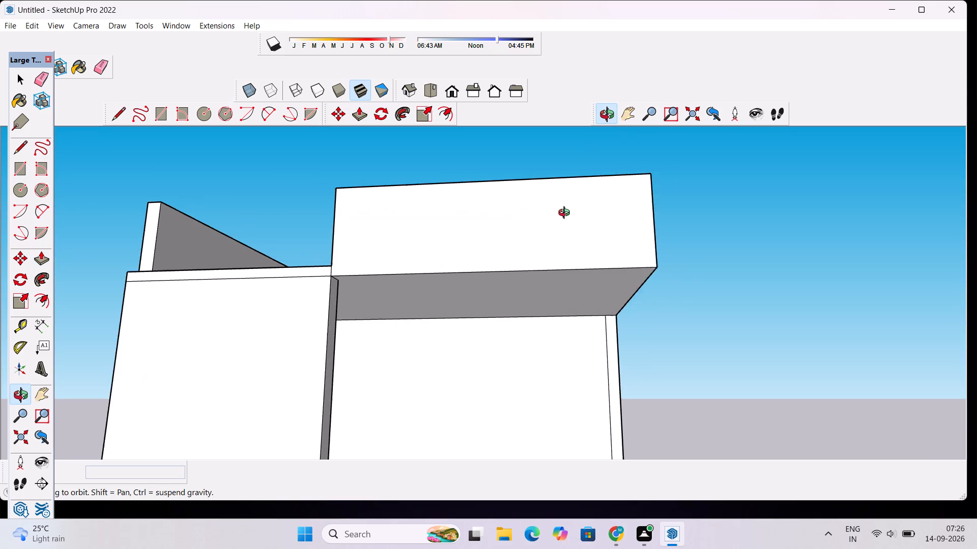
scroll(566, 214, up, 1)
scroll(566, 204, down, 5)
drag(573, 220, 431, 314)
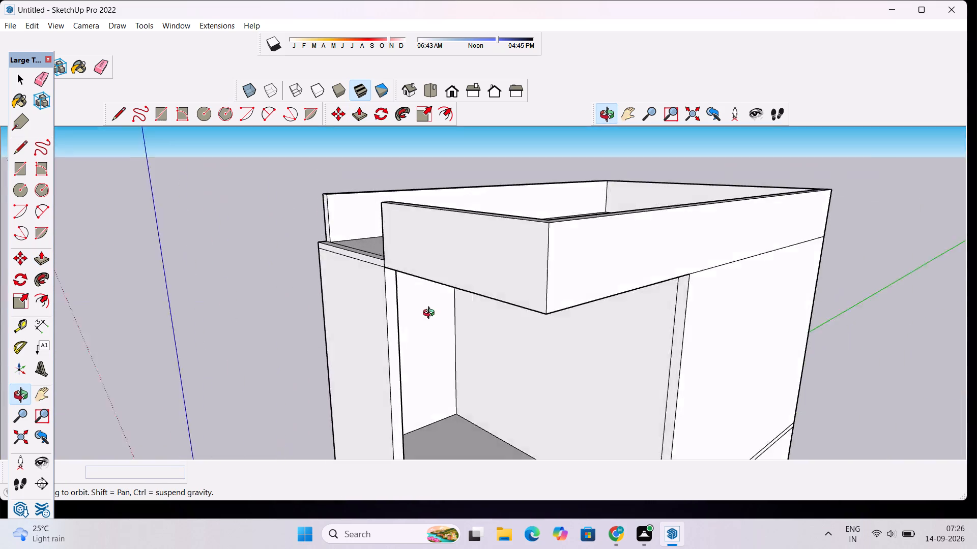
drag(431, 314, 537, 252)
scroll(485, 223, down, 5)
drag(444, 223, 609, 294)
scroll(602, 310, up, 2)
scroll(601, 302, down, 3)
shift+drag(600, 291, 467, 320)
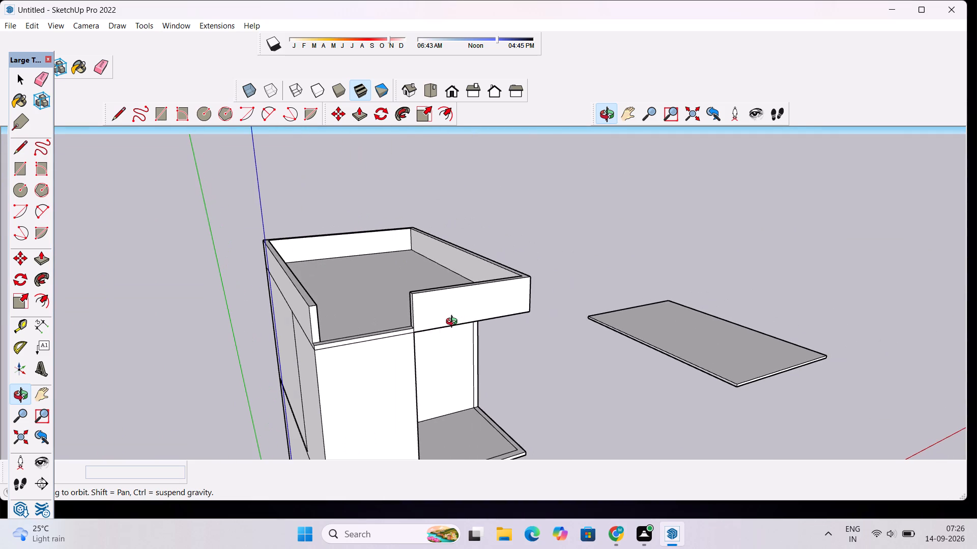
Push/Pull the remaining front border strip above the full-height wall up 4', level with the other roof walls.
scroll(442, 328, up, 4)
drag(394, 323, 400, 357)
key(space)
key(p)
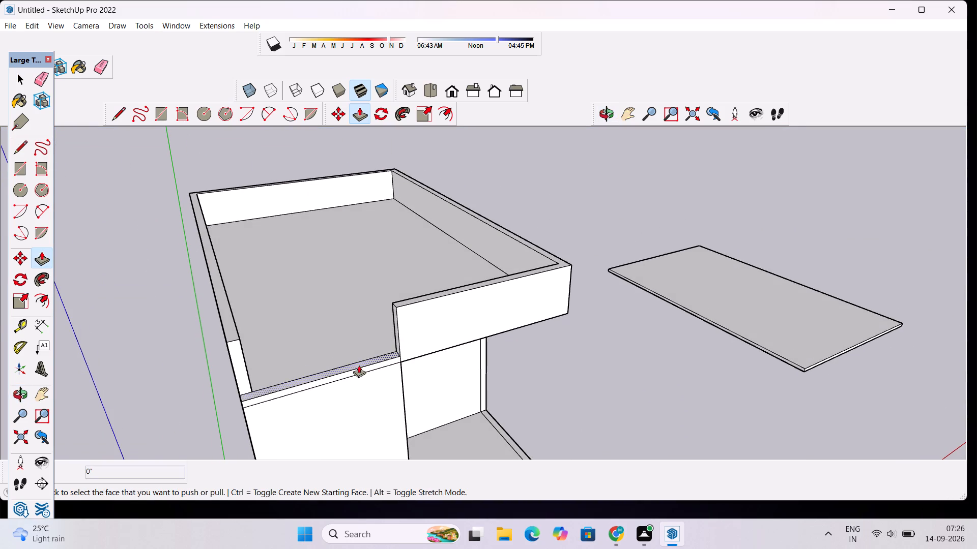
scroll(359, 365, up, 3)
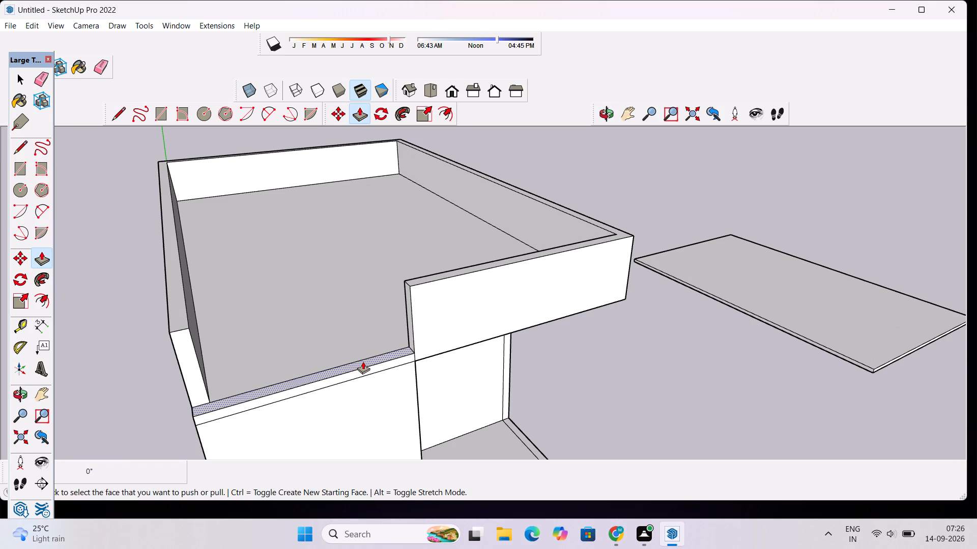
click(363, 361)
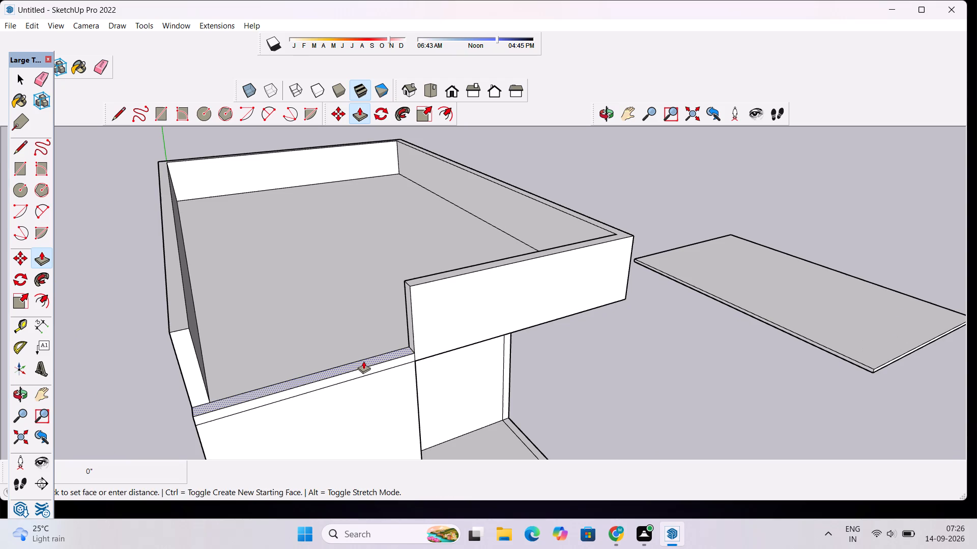
scroll(371, 301, down, 4)
click(369, 289)
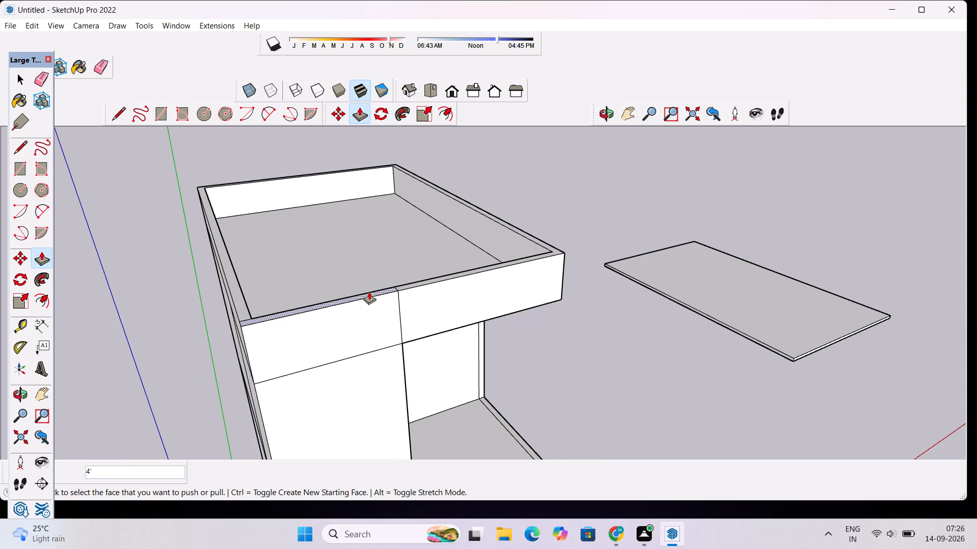
Push/Pull the top of the front roof wall above the full-height wall up another 4'.
click(369, 297)
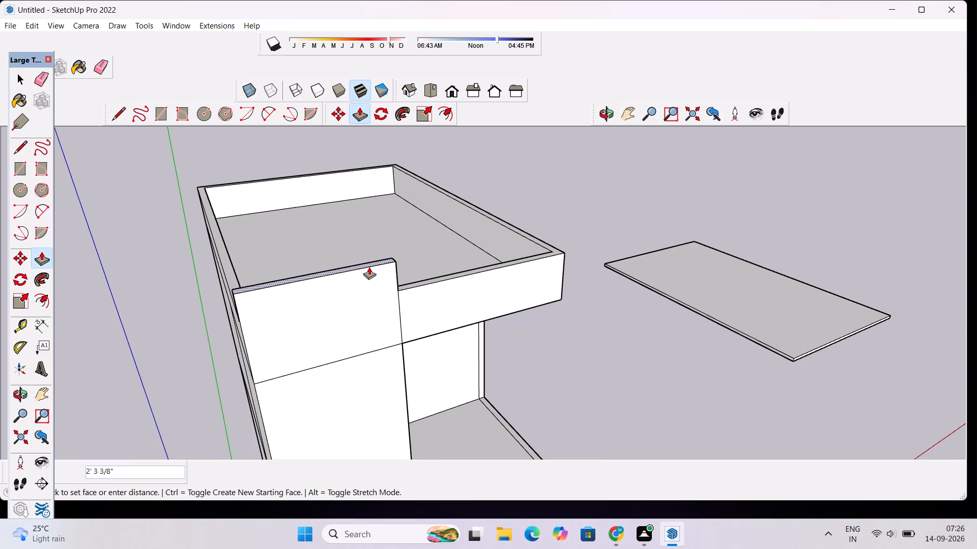
scroll(369, 265, down, 4)
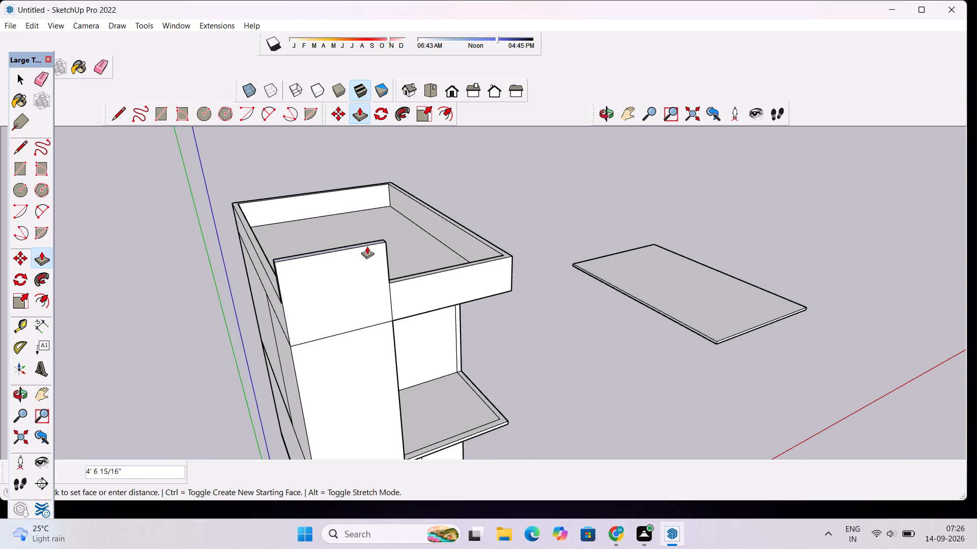
text(4')
key(Return)
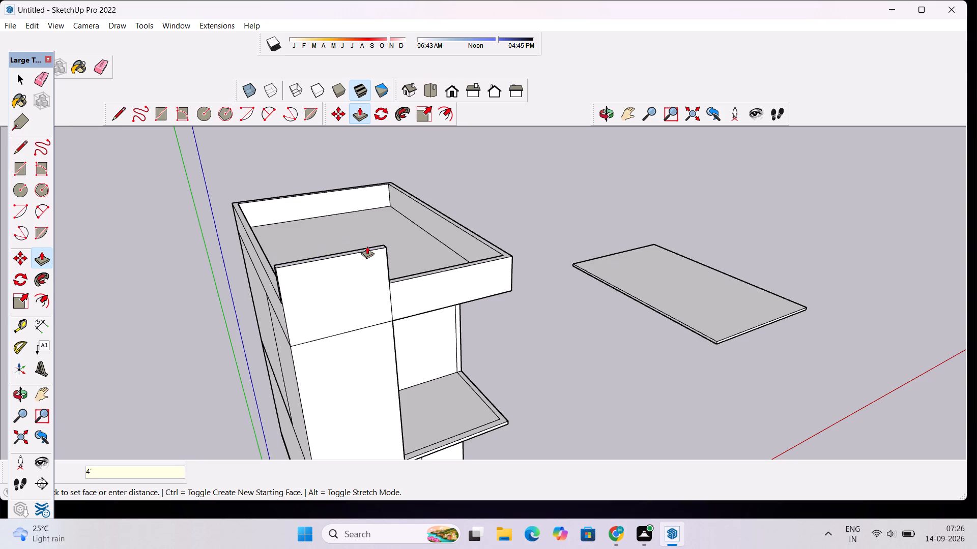
Examine the whole building and its raised front wall section from the front, the sides and above.
click(611, 113)
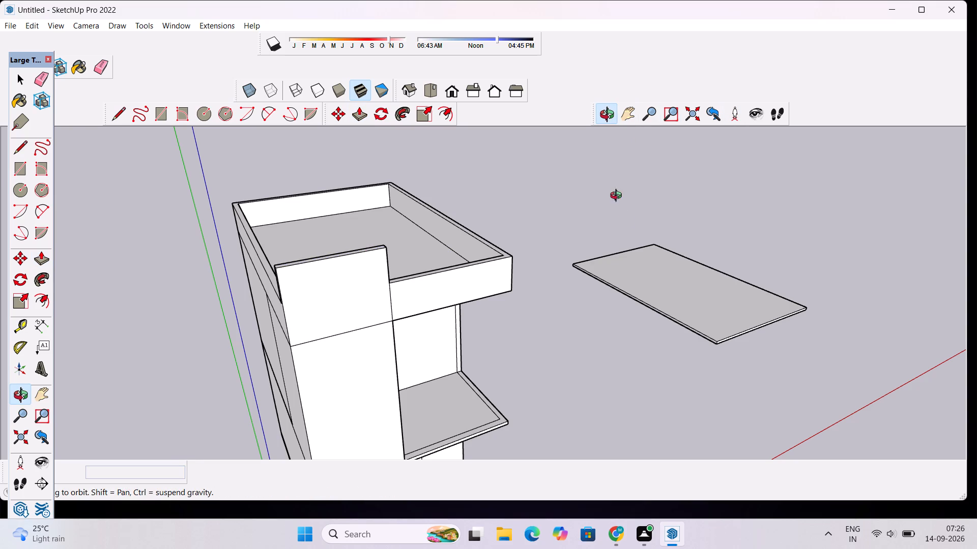
drag(627, 265, 500, 215)
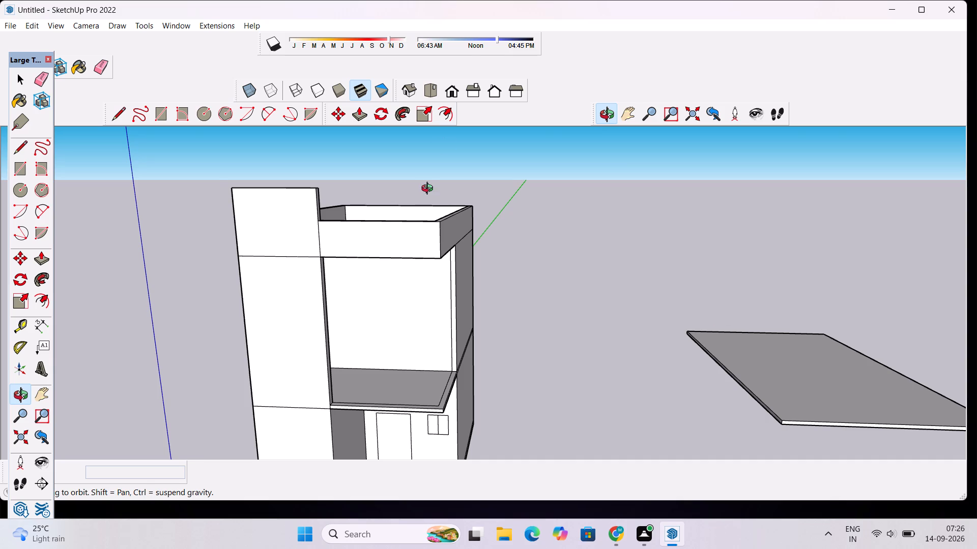
scroll(423, 197, down, 5)
drag(305, 258, 402, 253)
scroll(491, 244, down, 7)
drag(534, 265, 444, 272)
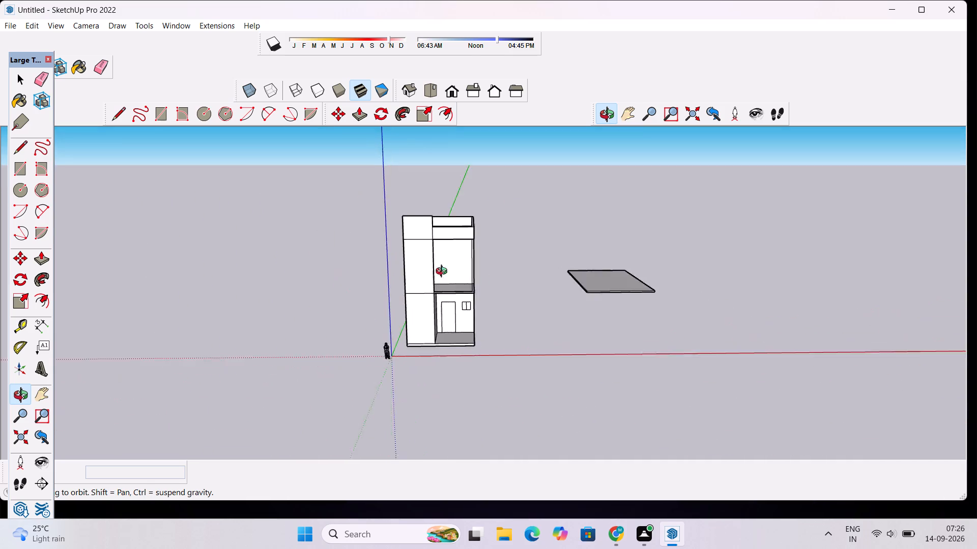
drag(444, 272, 423, 261)
scroll(412, 240, up, 4)
drag(471, 226, 441, 338)
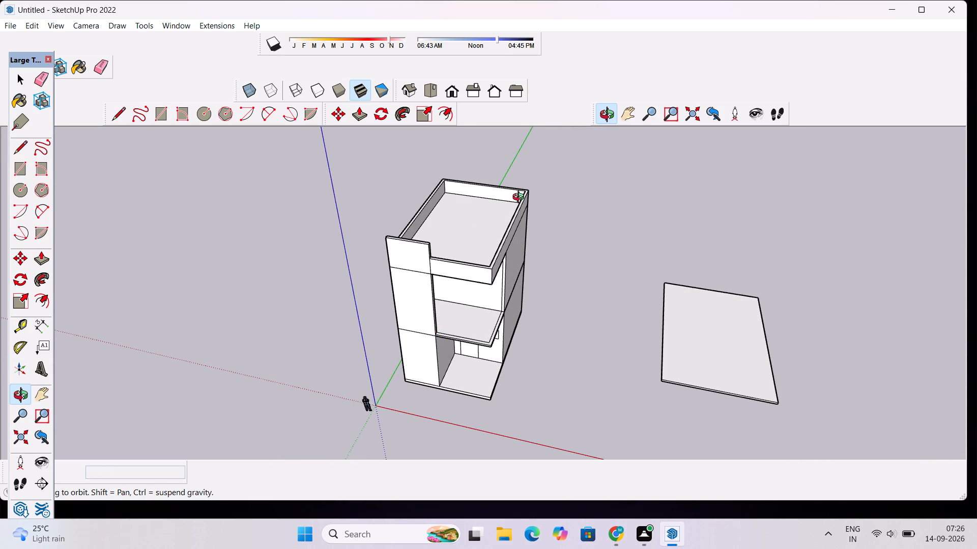
scroll(412, 322, down, 2)
scroll(450, 282, up, 4)
scroll(389, 284, up, 4)
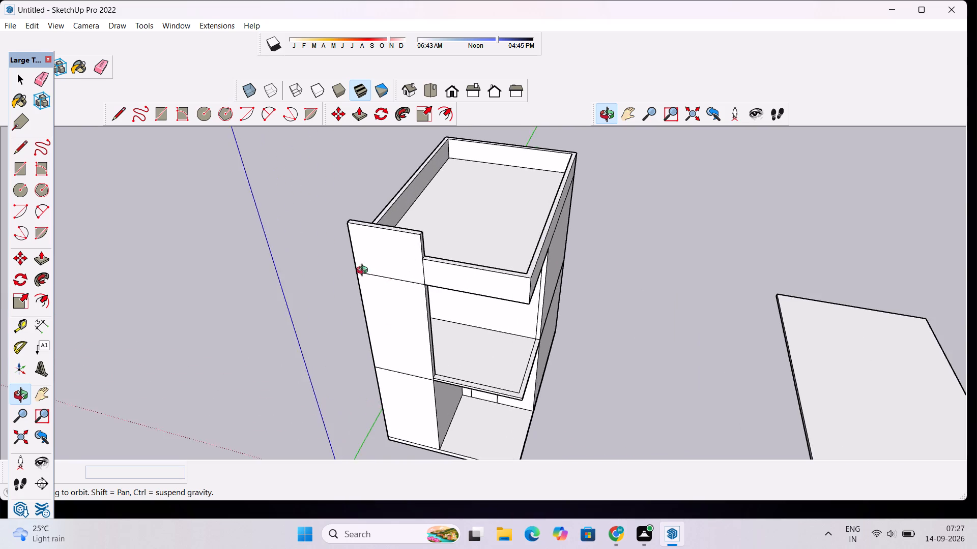
drag(364, 271, 569, 263)
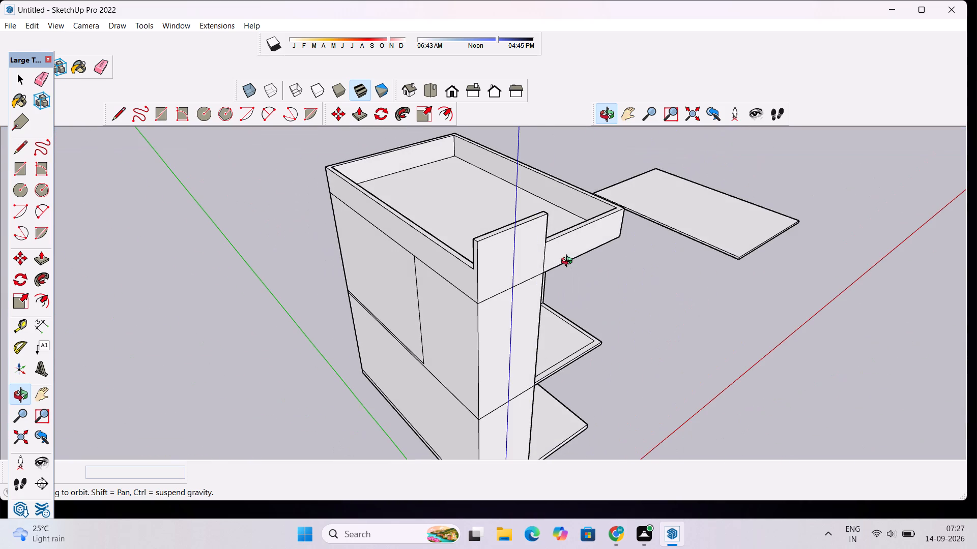
scroll(459, 292, up, 5)
drag(612, 286, 396, 301)
scroll(434, 273, down, 1)
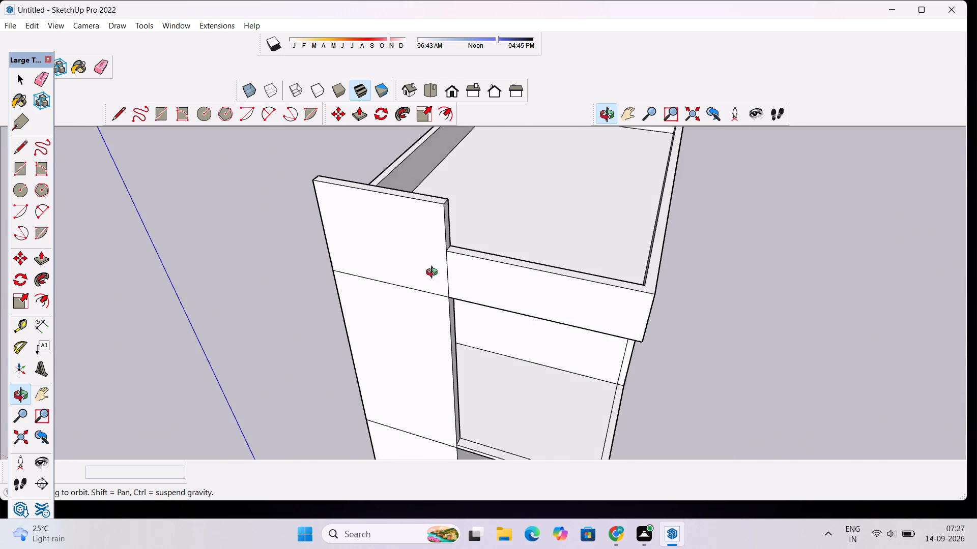
scroll(434, 273, down, 1)
drag(466, 335, 479, 295)
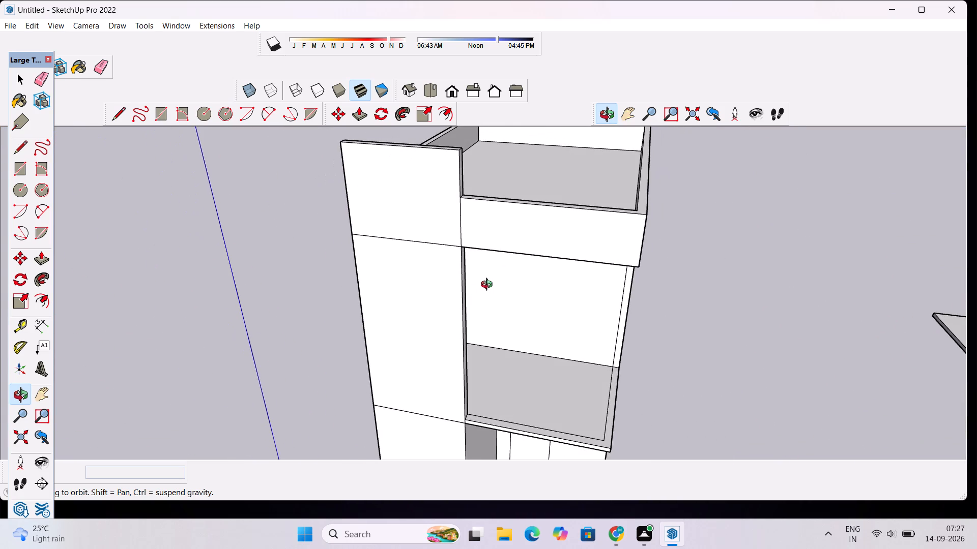
scroll(525, 274, down, 4)
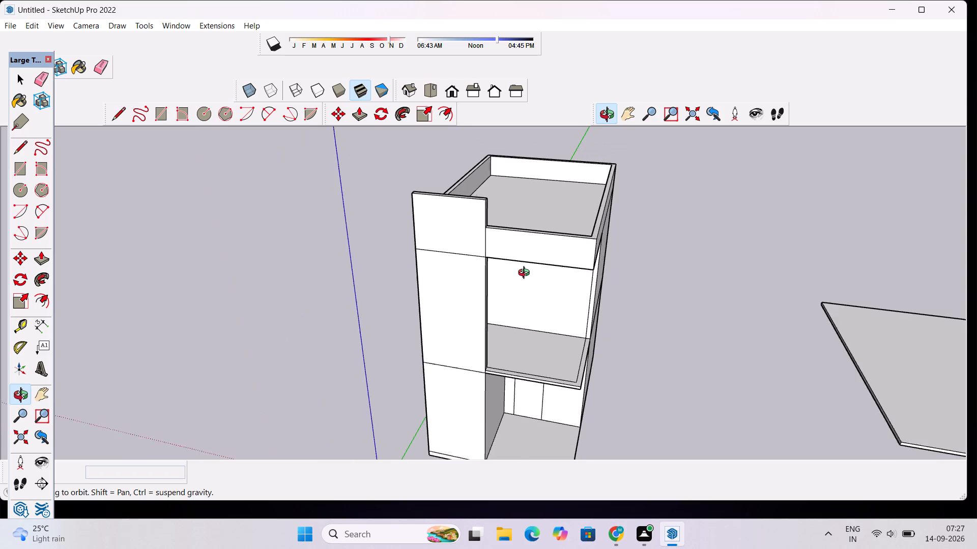
scroll(526, 274, down, 2)
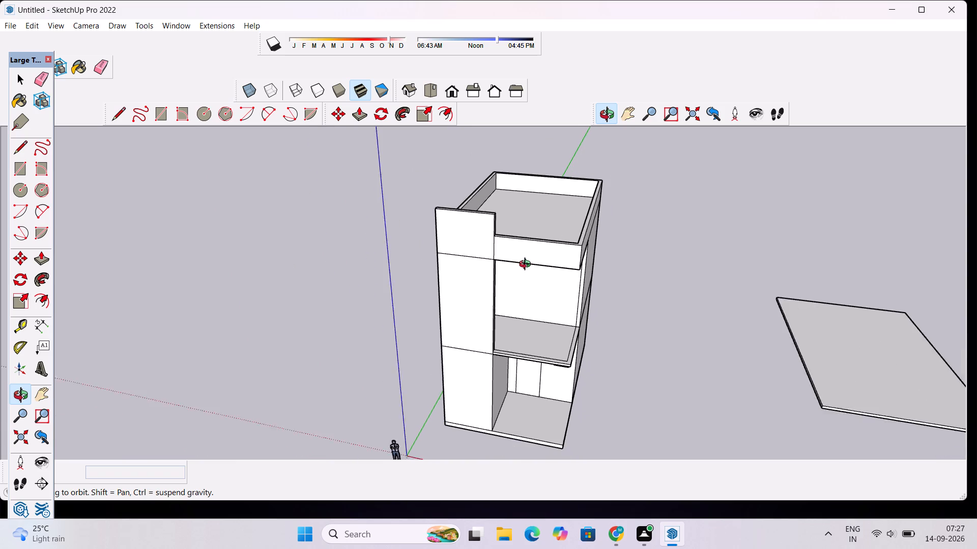
scroll(527, 265, up, 4)
scroll(527, 265, down, 4)
scroll(527, 265, up, 4)
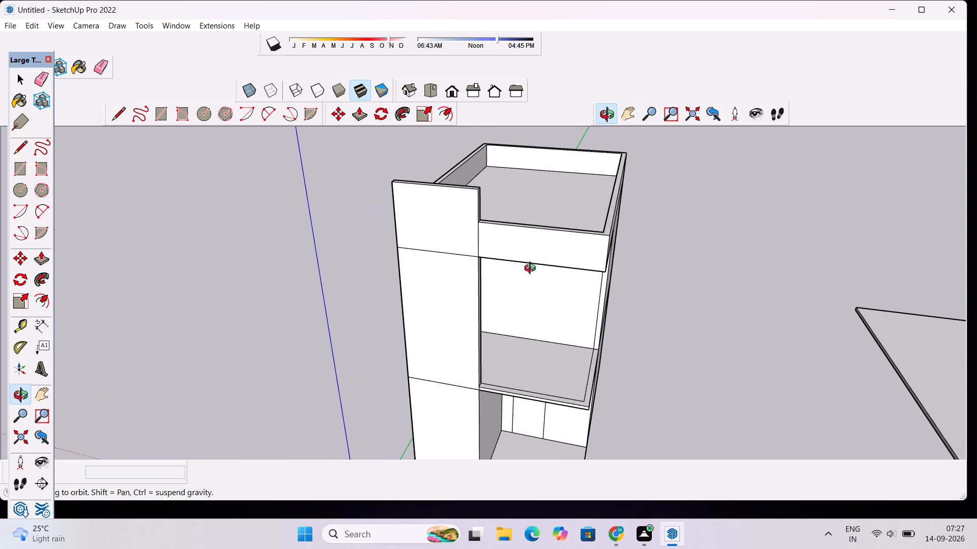
scroll(505, 216, down, 4)
Examine the underside of the roof overhang, the upper terrace opening and the inside of the roof walls.
drag(475, 288, 571, 171)
scroll(557, 203, up, 4)
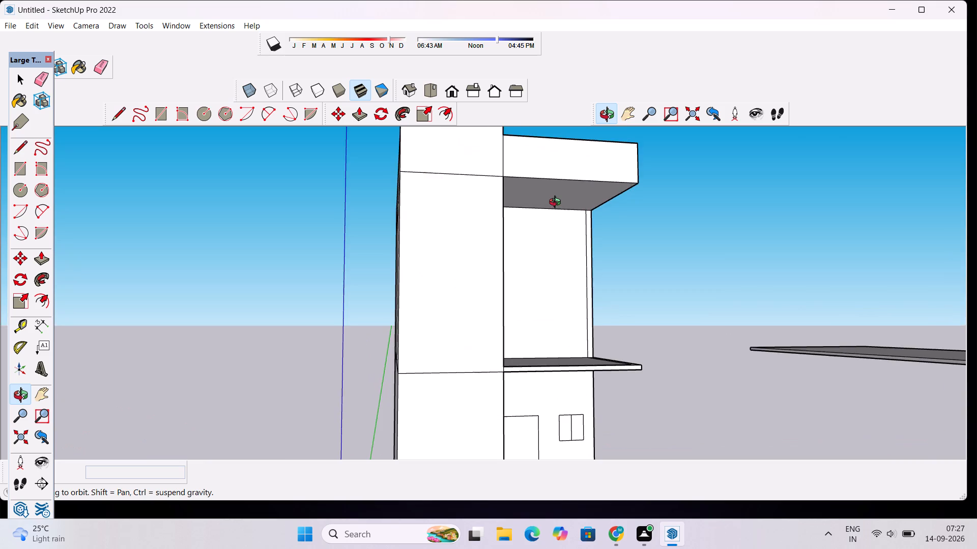
drag(554, 218, 480, 308)
scroll(478, 296, down, 5)
shift+drag(415, 288, 561, 273)
scroll(637, 271, up, 4)
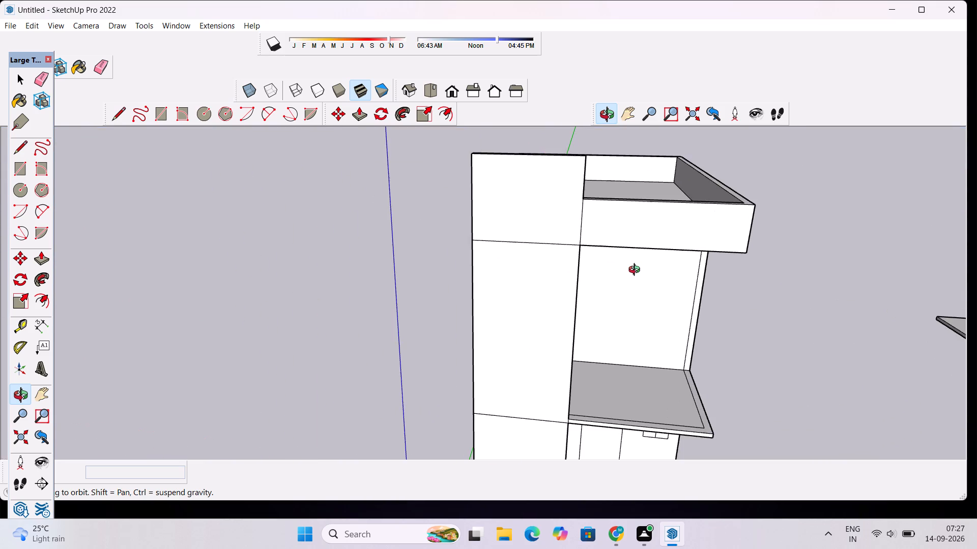
scroll(637, 271, up, 1)
shift+drag(646, 213, 561, 302)
scroll(555, 300, up, 4)
drag(639, 369, 577, 240)
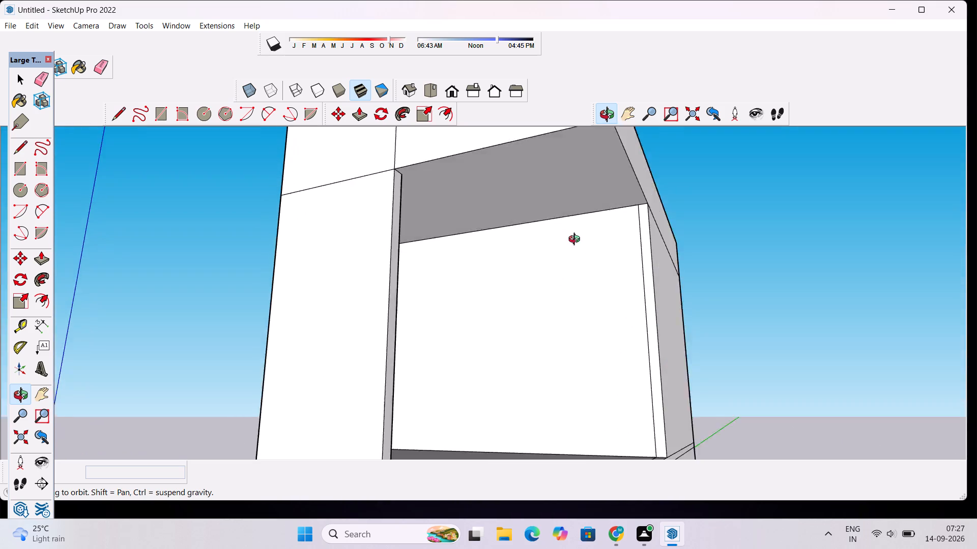
drag(577, 240, 561, 317)
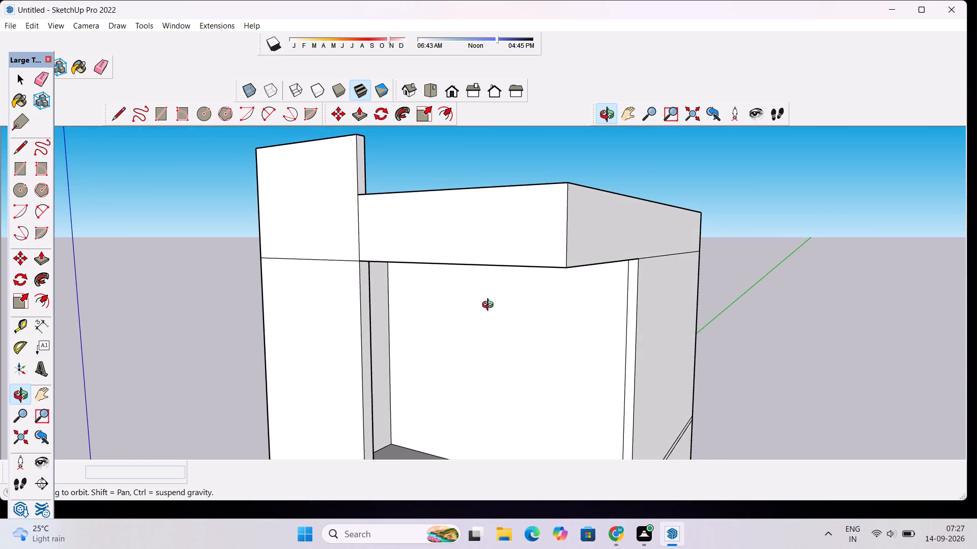
scroll(450, 283, down, 6)
drag(429, 268, 634, 385)
scroll(538, 234, up, 5)
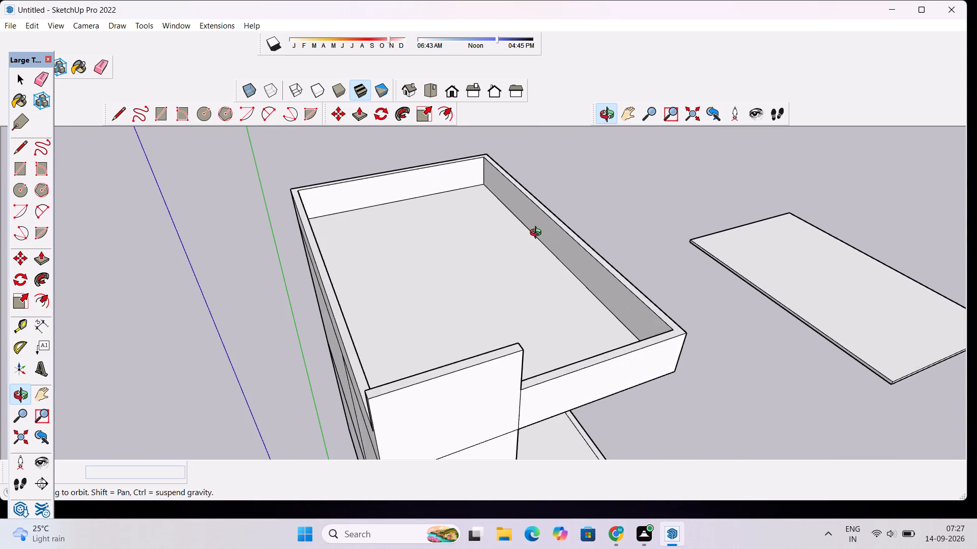
Examine the roof slab and its surrounding walls from above and from several corners.
drag(646, 243, 565, 288)
scroll(544, 269, down, 4)
shift+drag(540, 266, 556, 324)
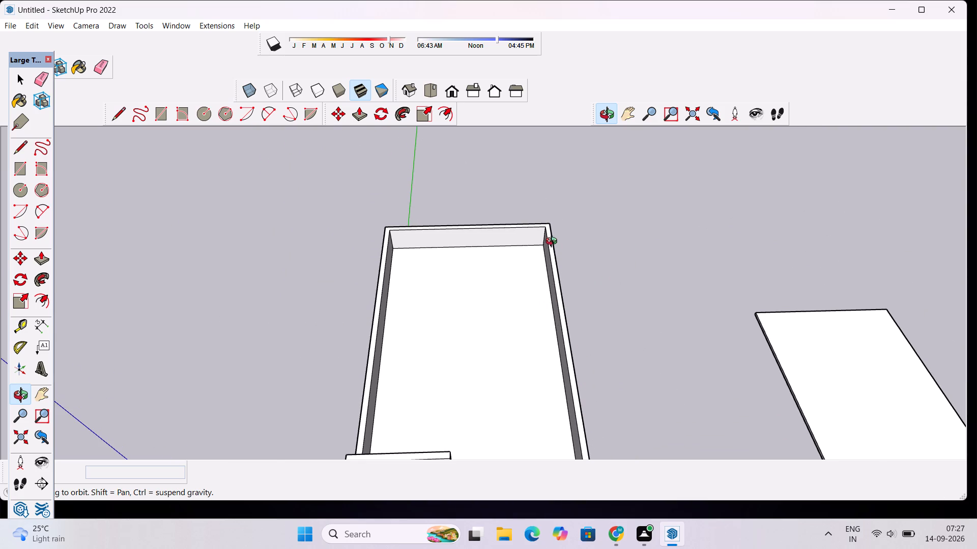
scroll(554, 242, up, 4)
drag(657, 306, 577, 311)
scroll(484, 311, up, 2)
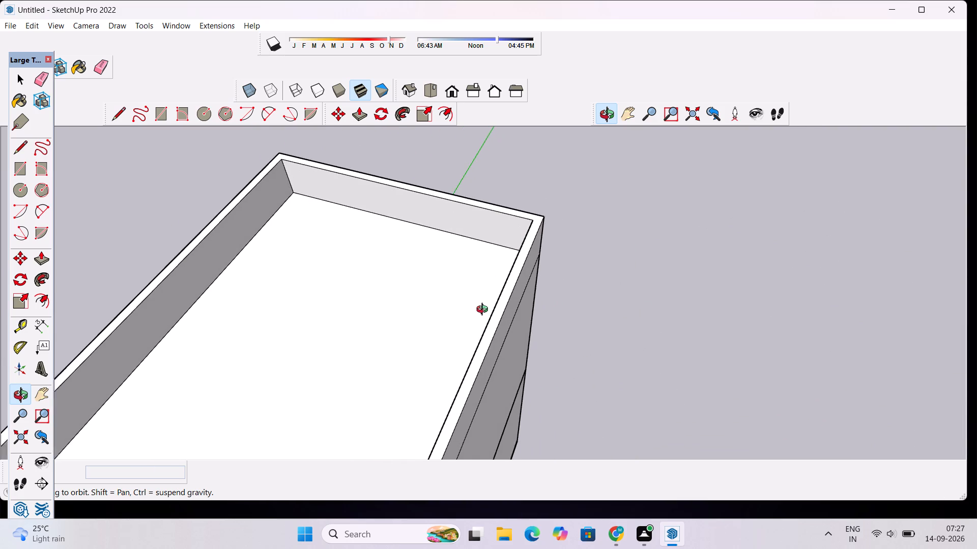
scroll(484, 311, up, 2)
scroll(484, 311, down, 12)
shift+drag(441, 293, 492, 285)
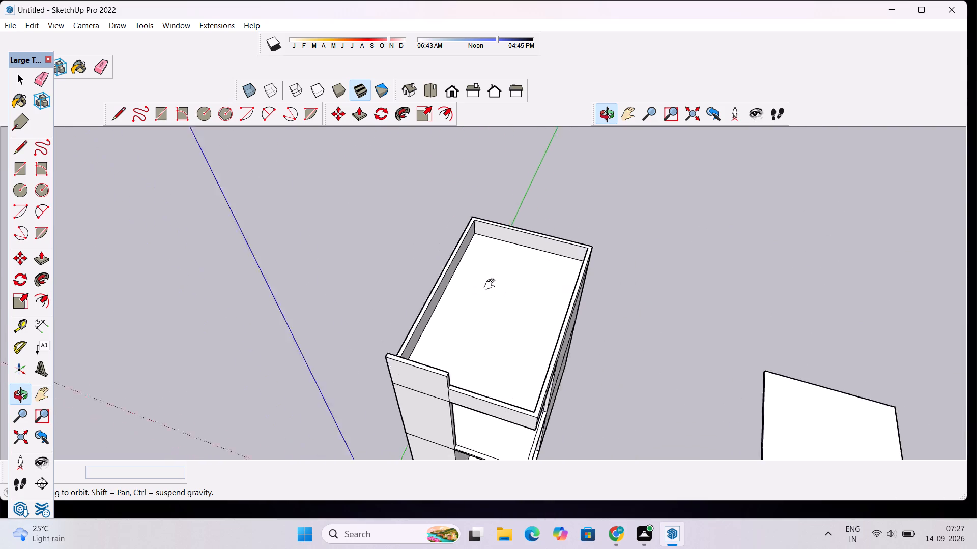
shift+drag(492, 285, 517, 279)
scroll(522, 278, down, 6)
drag(492, 338, 574, 249)
scroll(528, 225, up, 10)
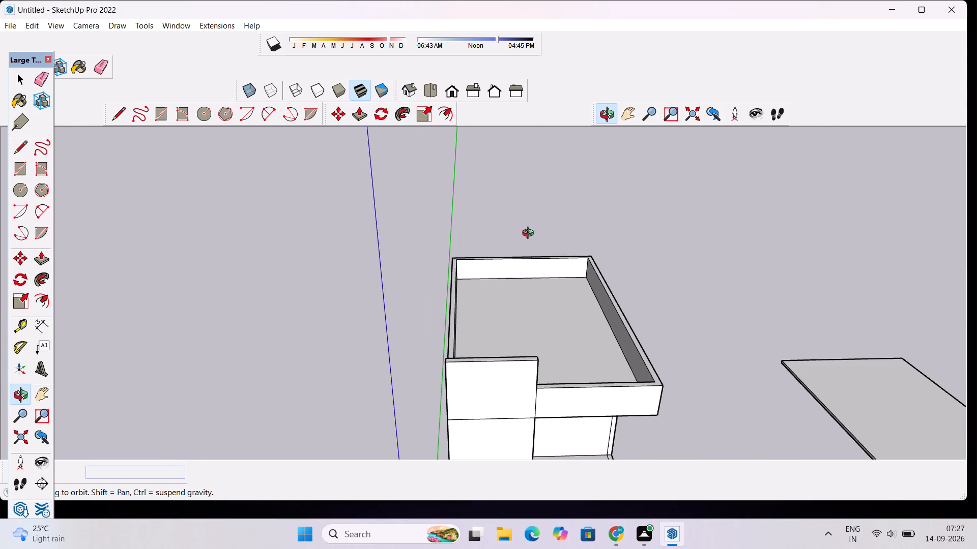
Examine the front roof wall, its raised section and the far front corner from the front and above.
drag(571, 323, 542, 251)
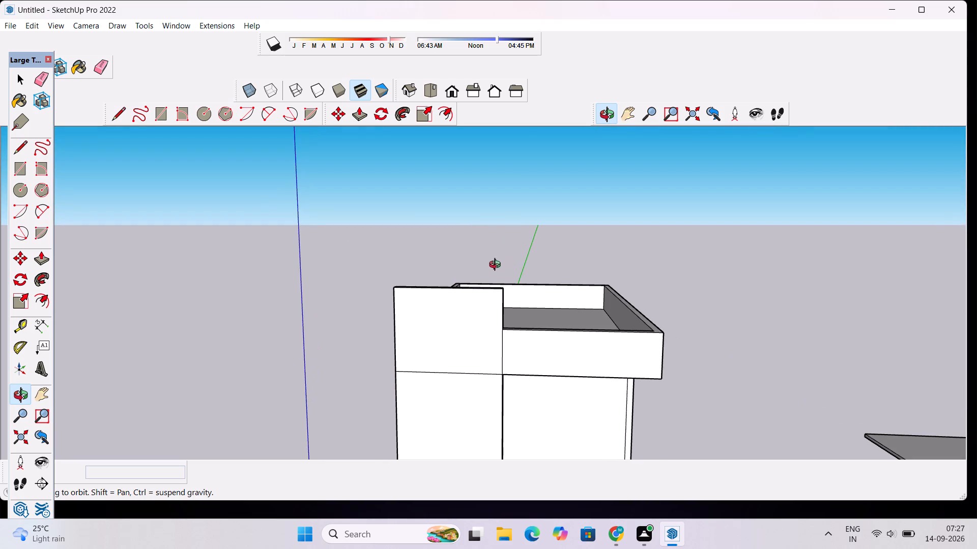
drag(652, 317, 589, 352)
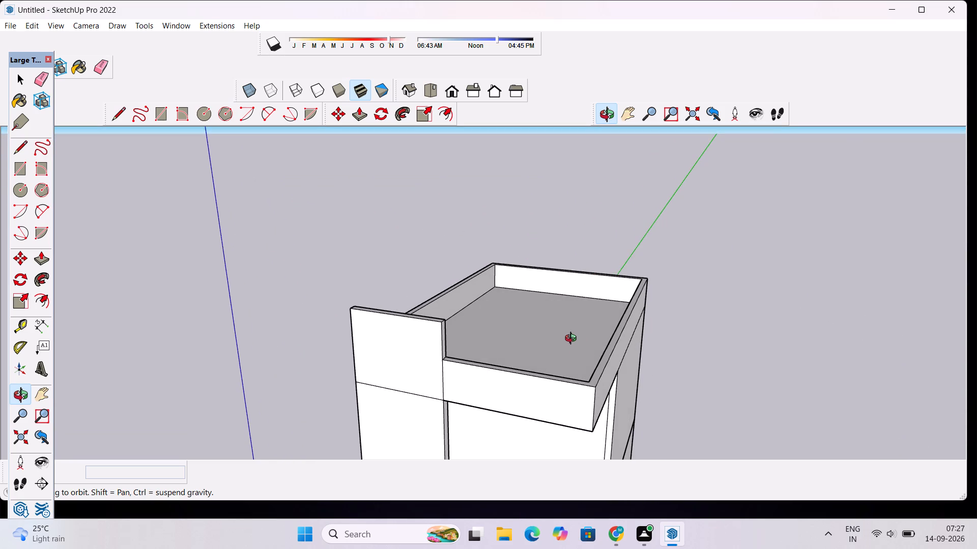
scroll(570, 330, down, 3)
drag(573, 332, 576, 400)
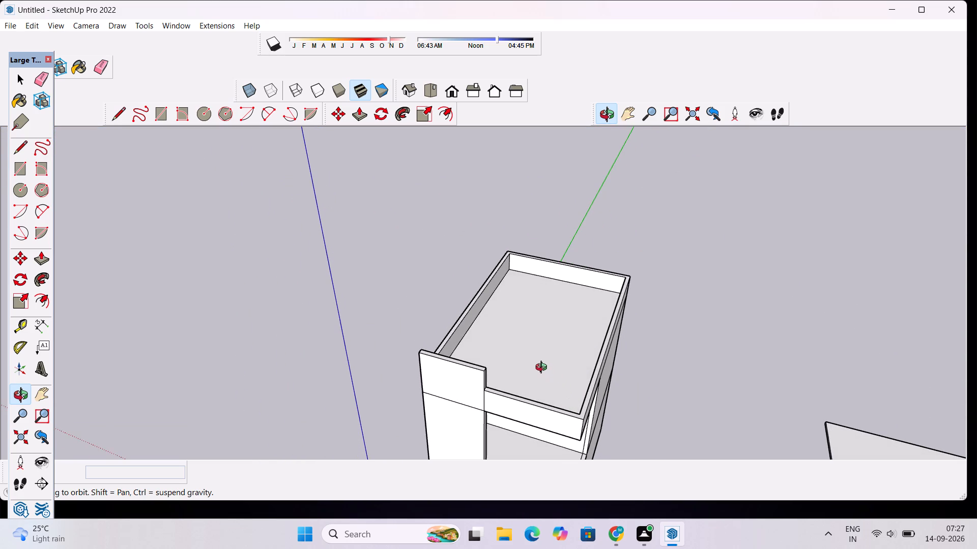
scroll(529, 358, up, 5)
drag(502, 374, 553, 315)
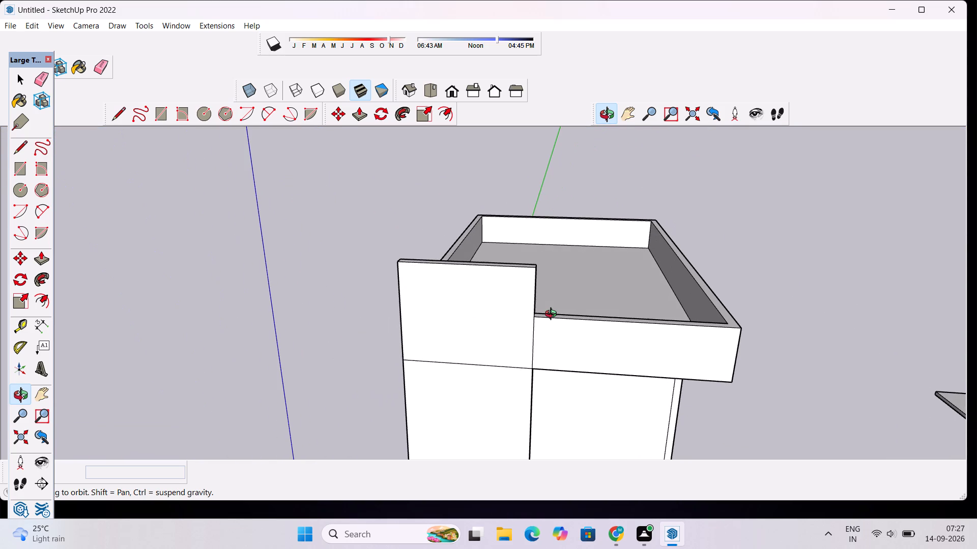
scroll(553, 315, down, 4)
shift+drag(597, 311, 531, 314)
scroll(527, 335, up, 4)
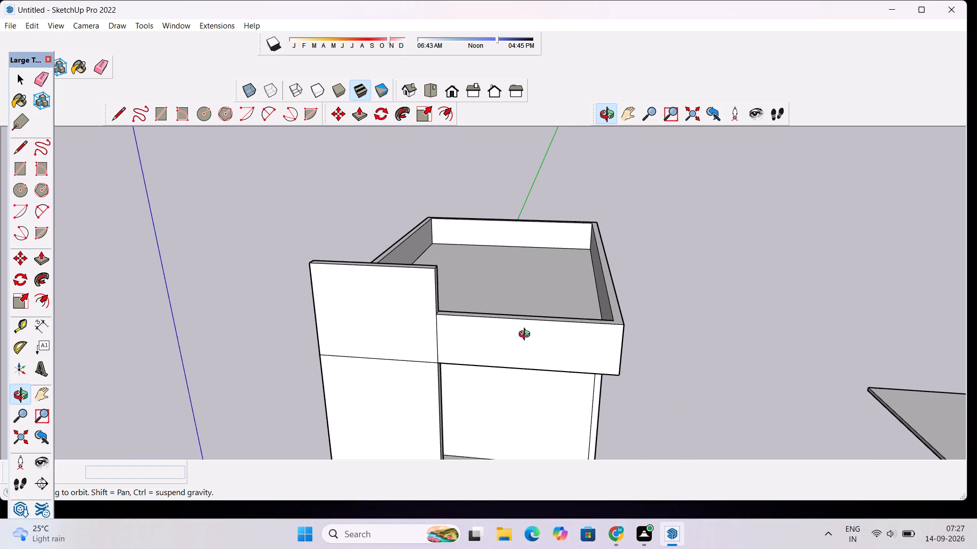
scroll(549, 313, up, 5)
scroll(558, 311, down, 4)
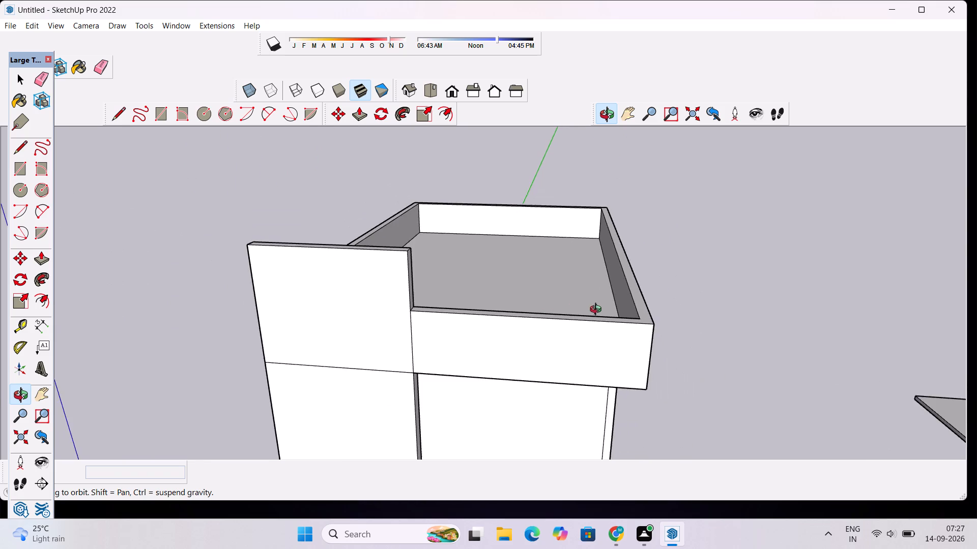
drag(599, 308, 581, 367)
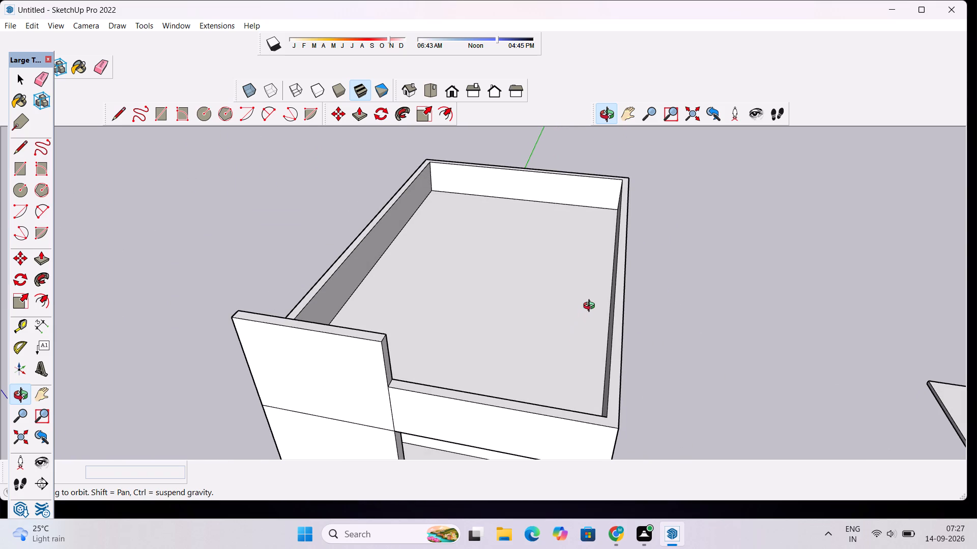
scroll(591, 307, up, 3)
scroll(592, 304, down, 4)
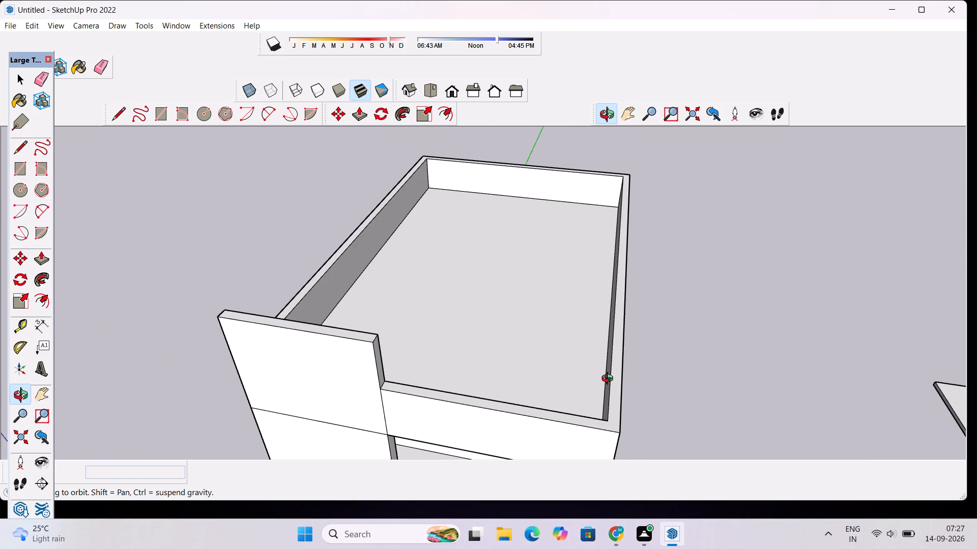
Draw a 9" line across the top of the side roof wall, 1' back from the front corner opposite the raised section.
key(l)
scroll(617, 406, up, 7)
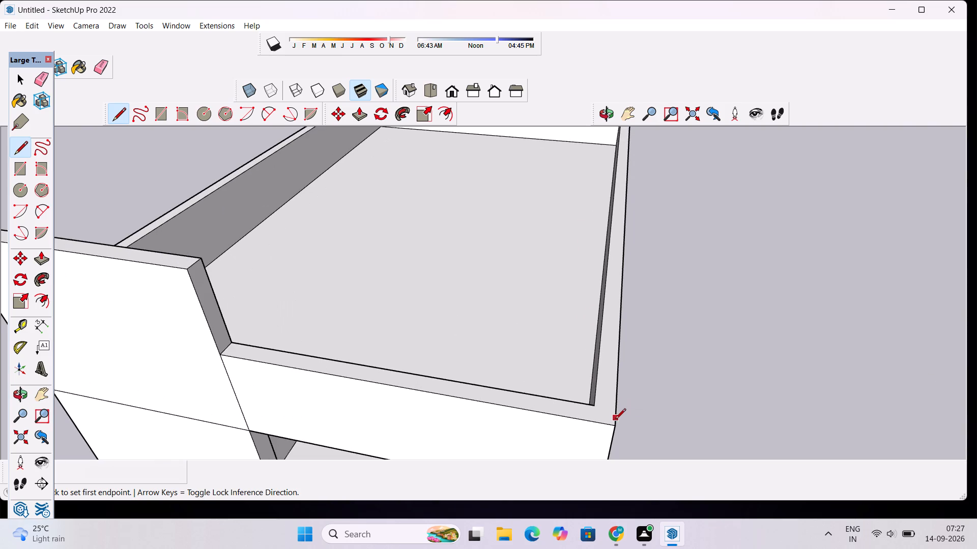
click(613, 429)
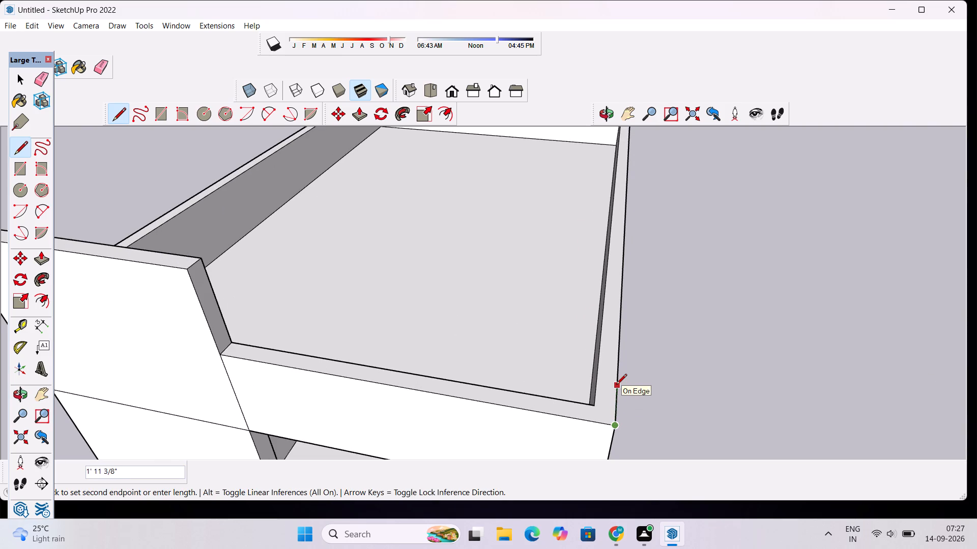
text(1')
key(Return)
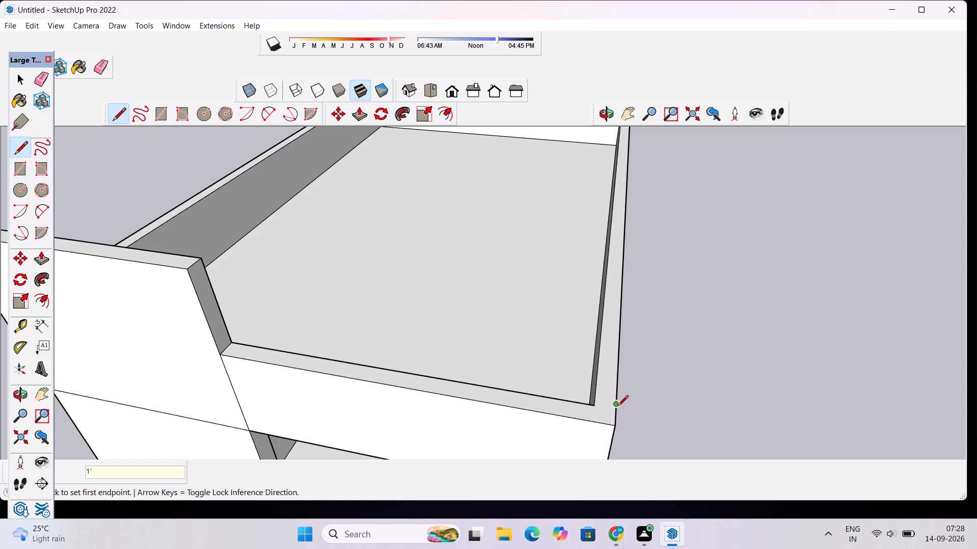
click(618, 405)
scroll(599, 396, up, 11)
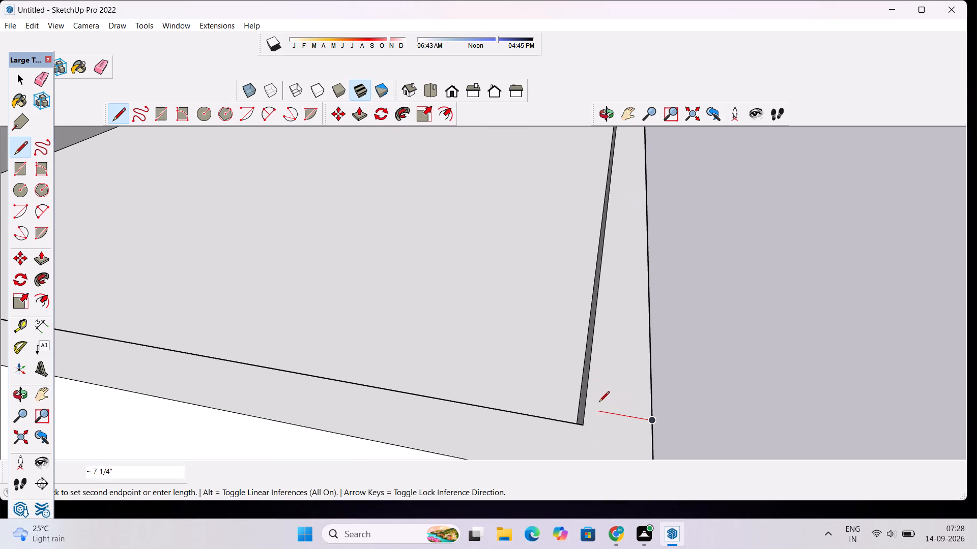
click(583, 410)
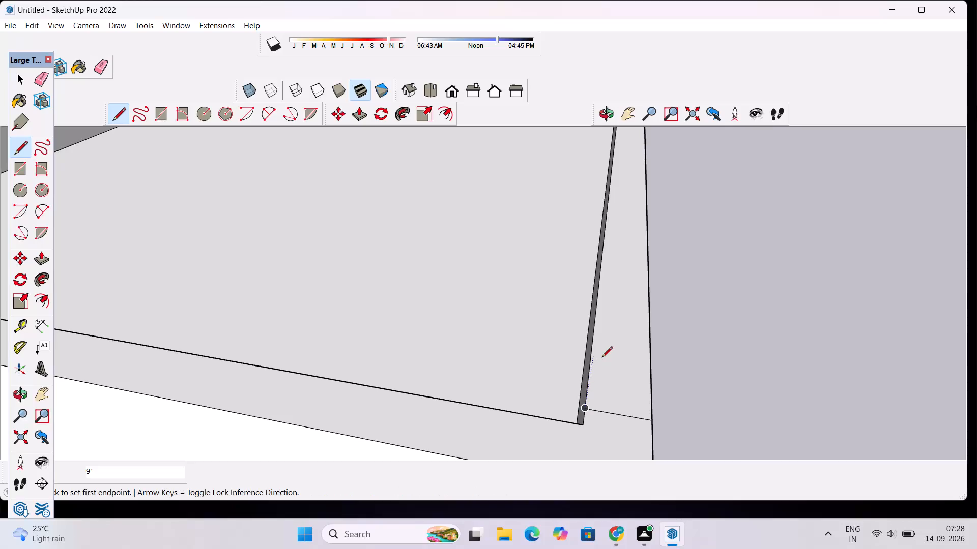
Close a 1' square on the same wall corner with a line across the front wall's top, 1' from the corner.
scroll(588, 359, down, 13)
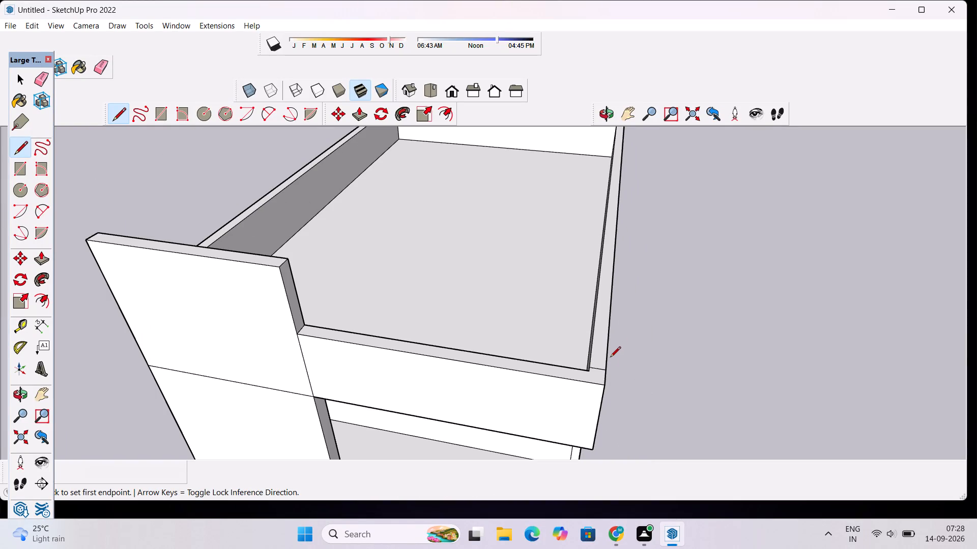
scroll(495, 466, up, 5)
scroll(578, 407, up, 4)
scroll(598, 363, up, 10)
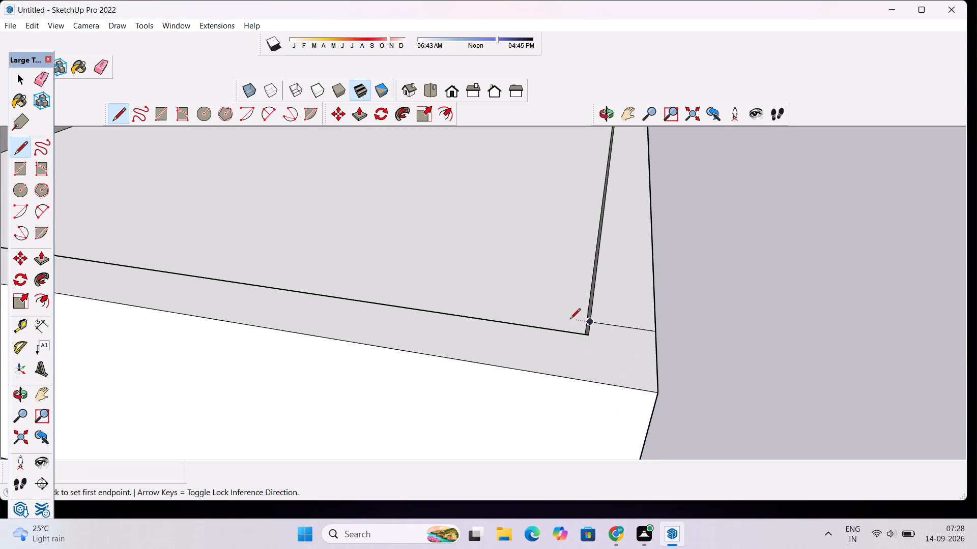
click(655, 394)
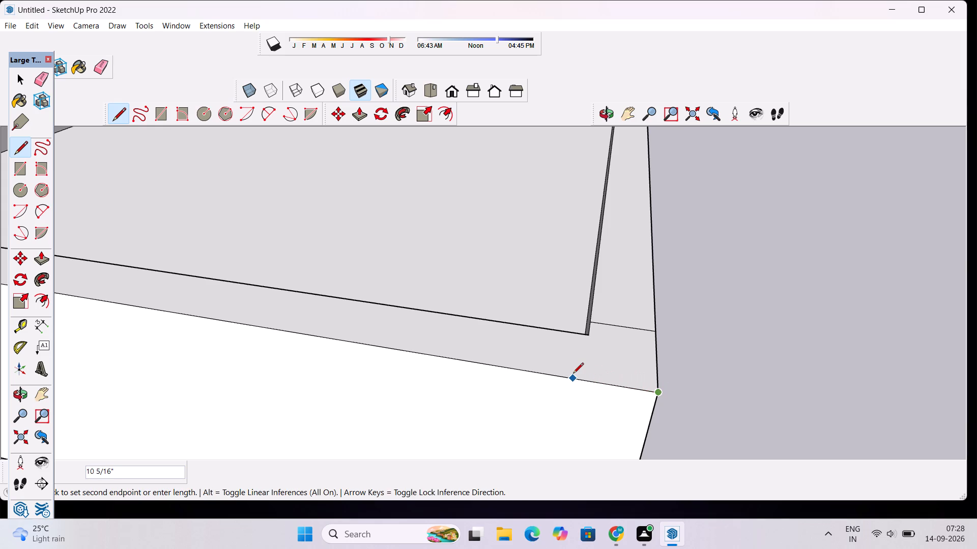
text(1')
key(Return)
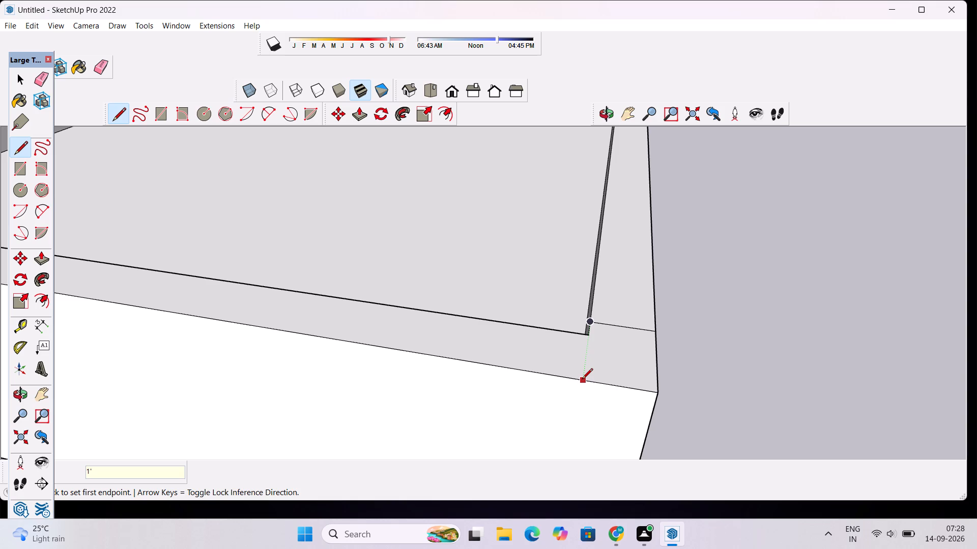
click(582, 380)
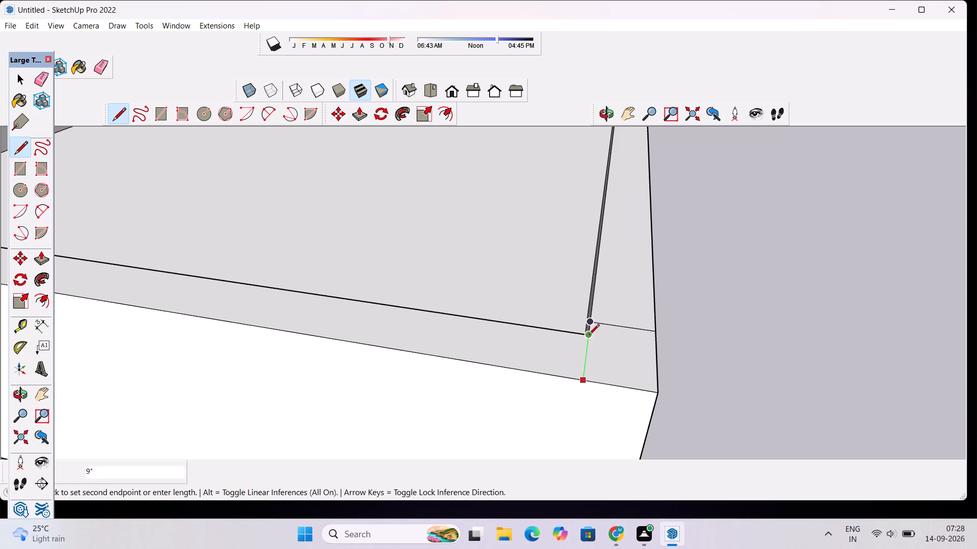
scroll(589, 335, up, 7)
click(589, 308)
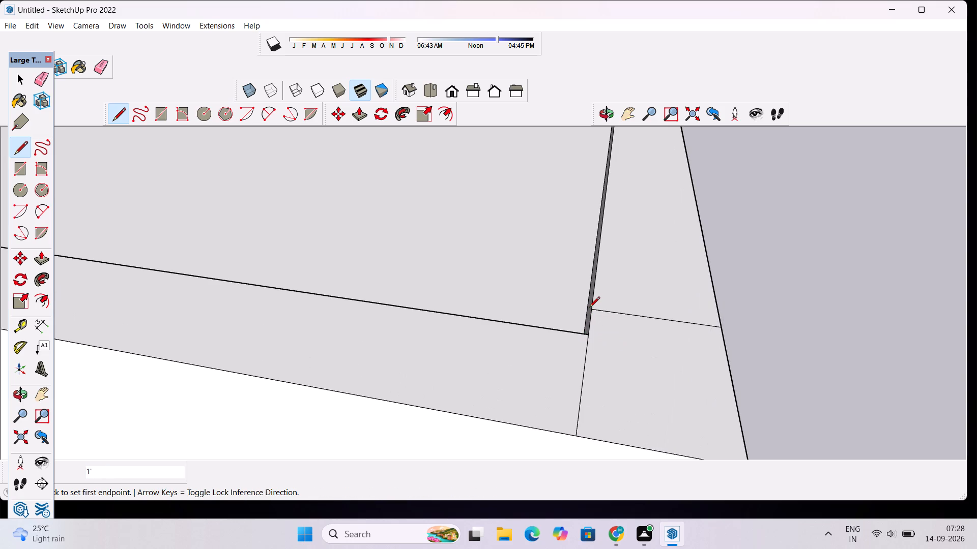
key(space)
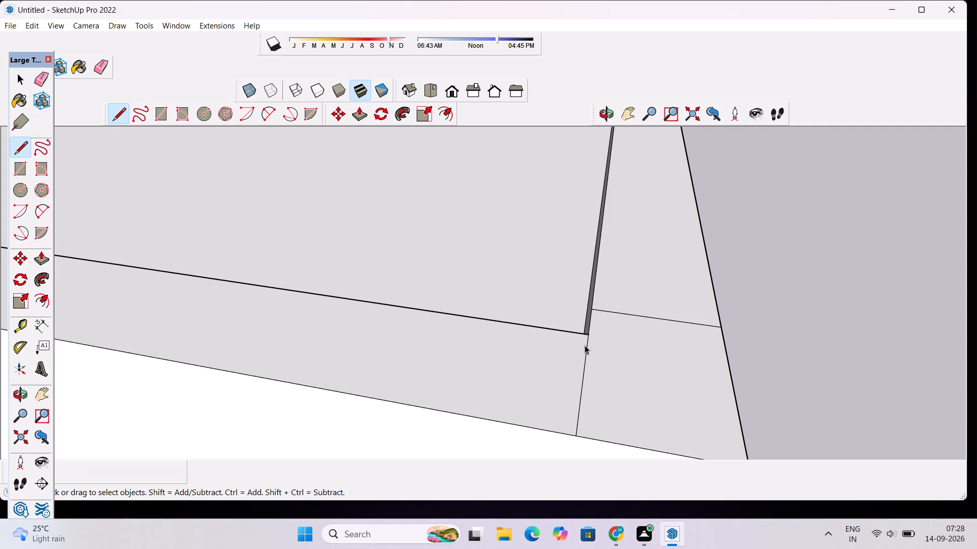
Examine the marked corner square and the roof walls from the front and above.
scroll(585, 353, down, 4)
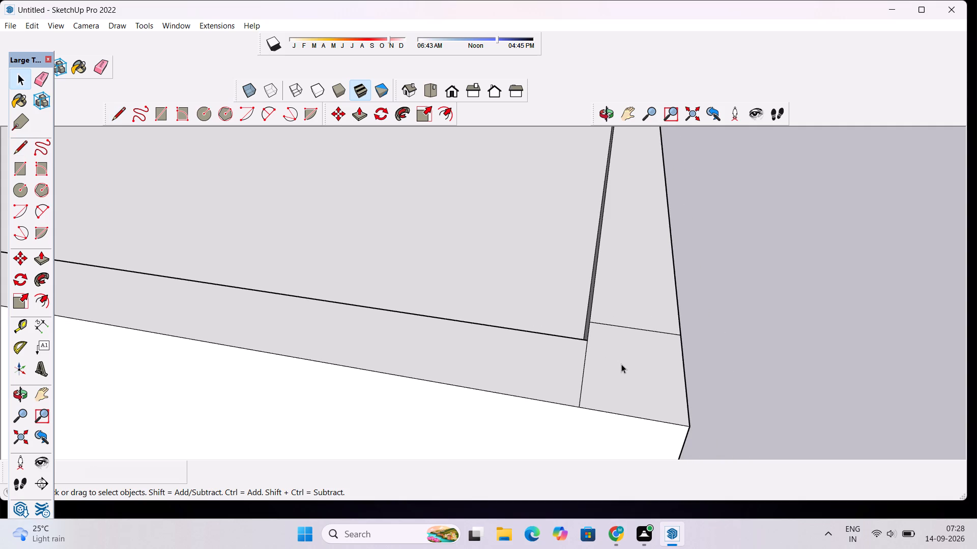
scroll(621, 364, down, 3)
click(600, 113)
drag(603, 376, 635, 304)
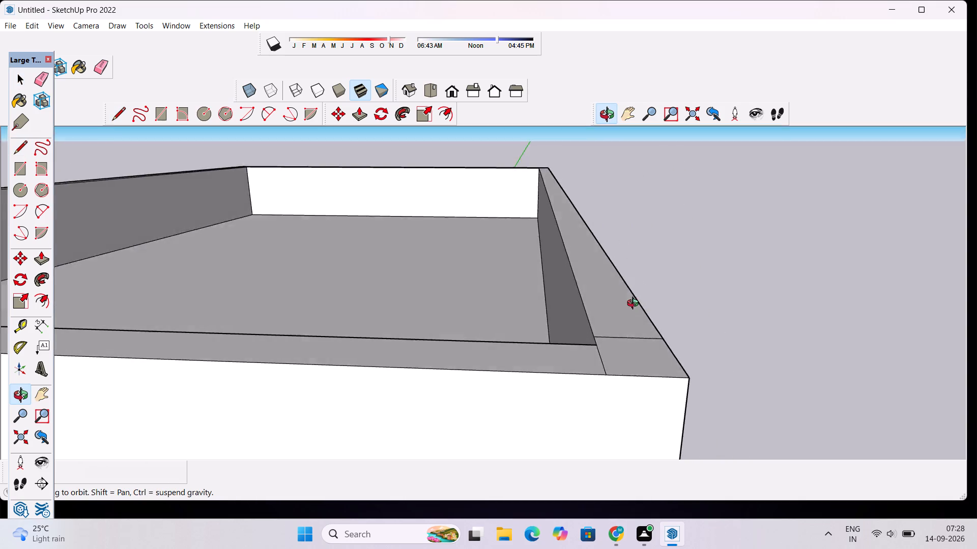
drag(635, 304, 580, 291)
drag(536, 392, 561, 379)
scroll(579, 344, down, 5)
shift+drag(590, 324, 503, 344)
scroll(500, 343, down, 4)
drag(499, 366, 528, 416)
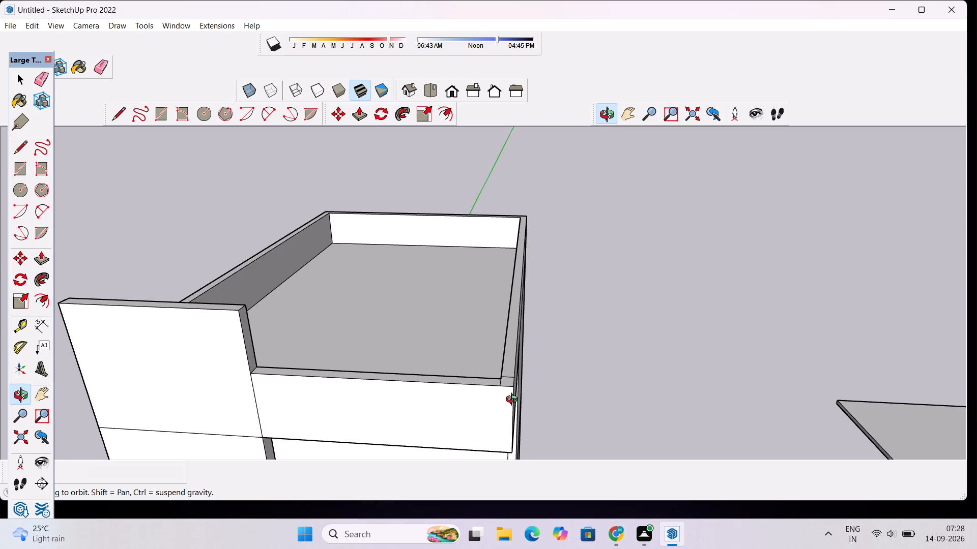
scroll(501, 362, down, 1)
drag(425, 410, 439, 421)
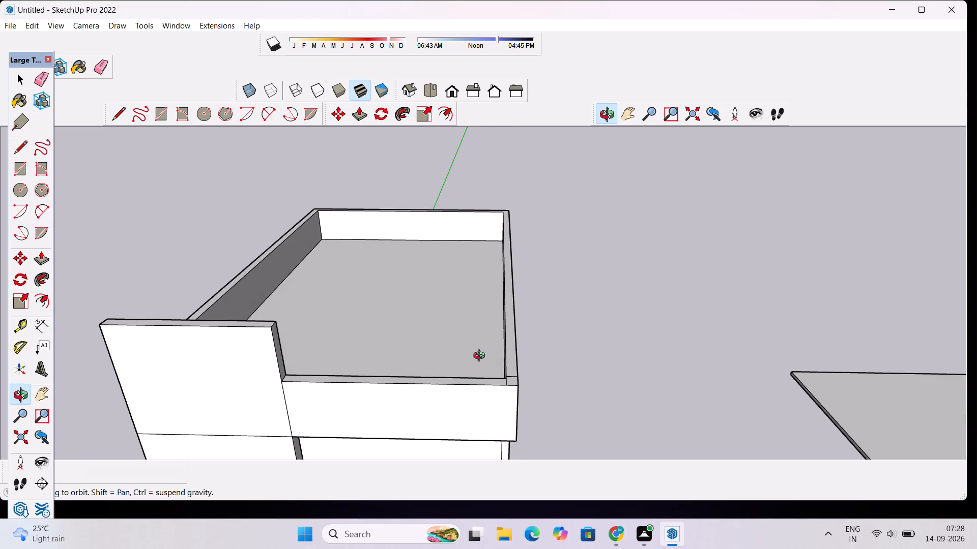
scroll(481, 356, up, 3)
scroll(490, 283, down, 4)
drag(489, 288, 481, 368)
scroll(493, 311, down, 5)
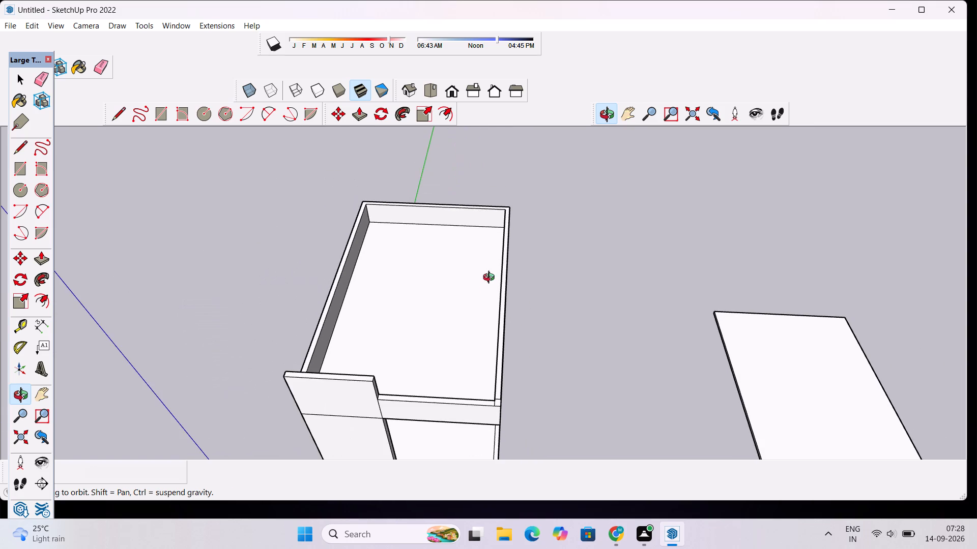
Extrude the 1' corner square on the roof walls upward by 5' to form a post.
scroll(490, 369, up, 3)
scroll(497, 412, up, 11)
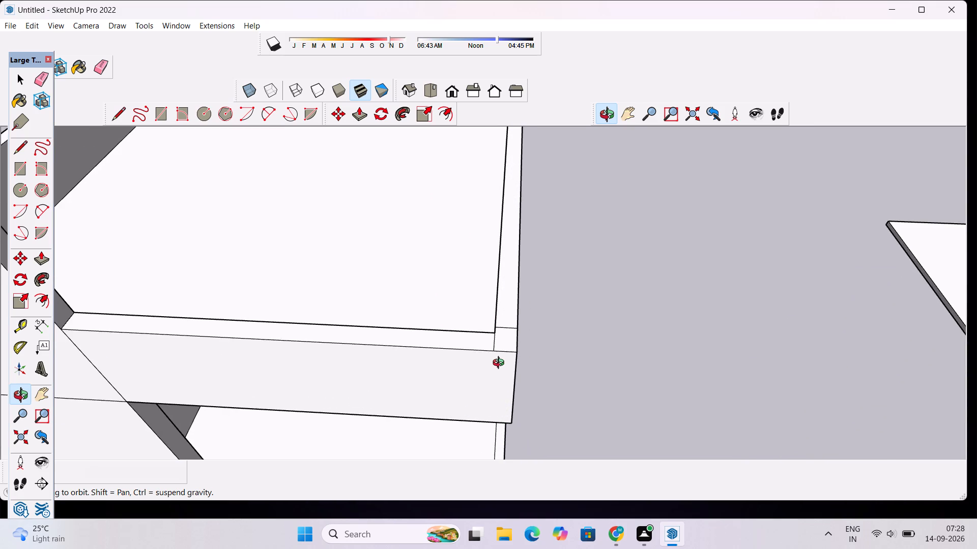
scroll(501, 363, up, 1)
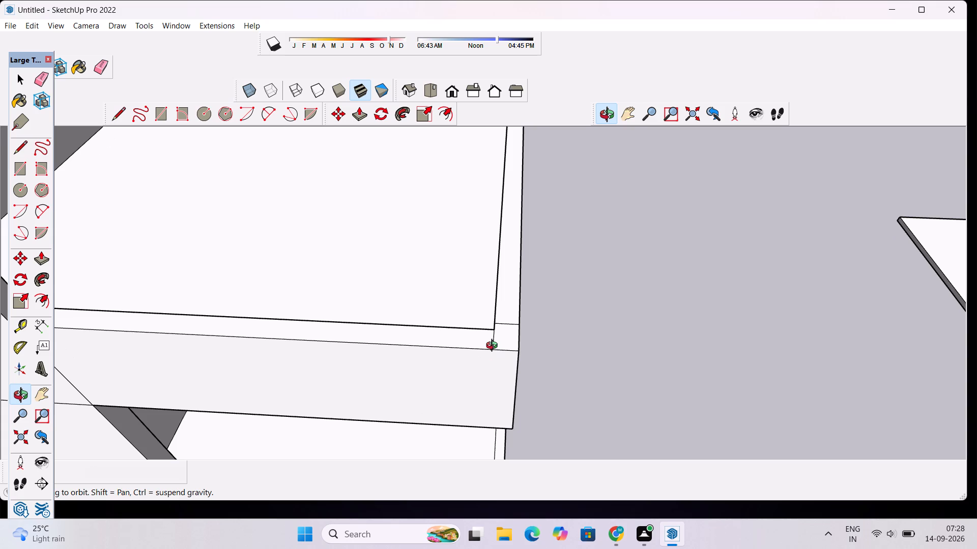
scroll(502, 301, down, 1)
drag(492, 337, 492, 367)
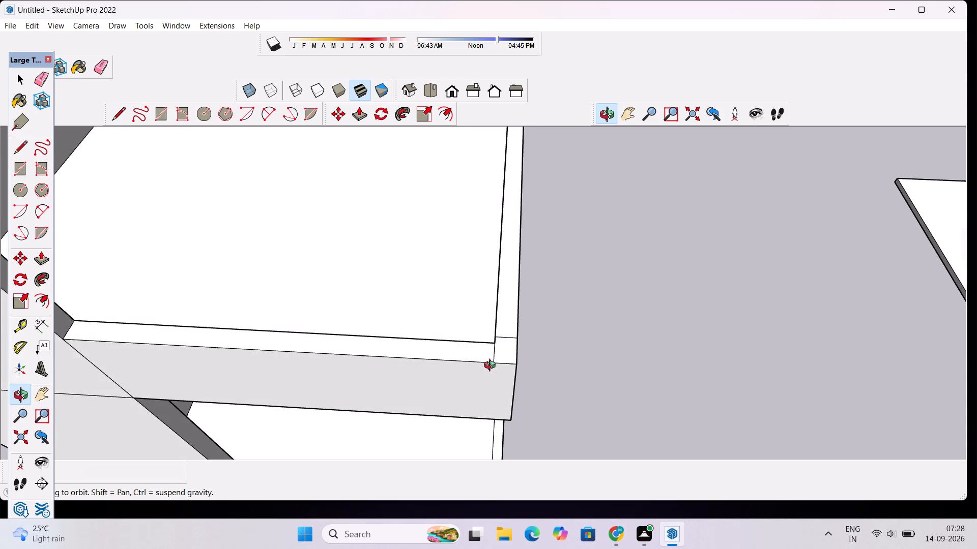
scroll(493, 361, up, 6)
key(p)
key(p)
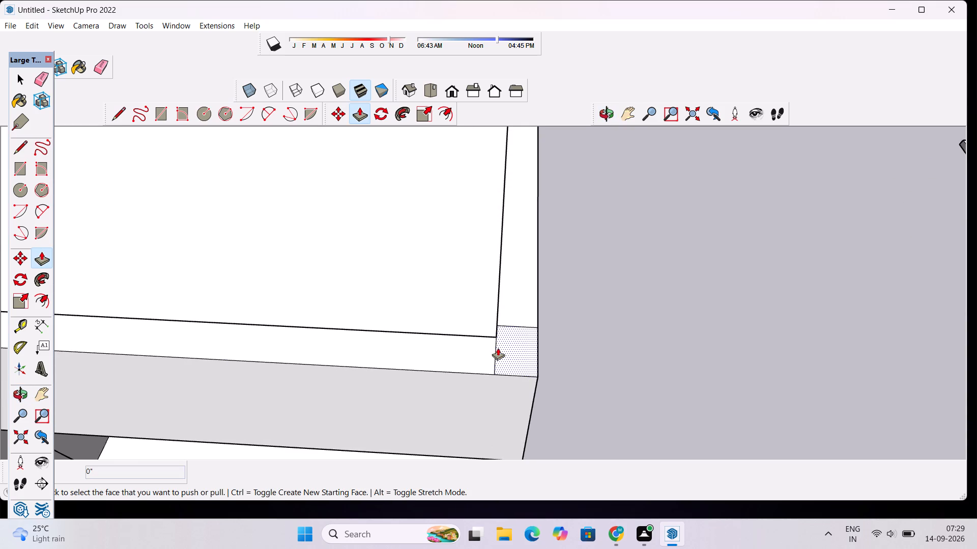
click(507, 349)
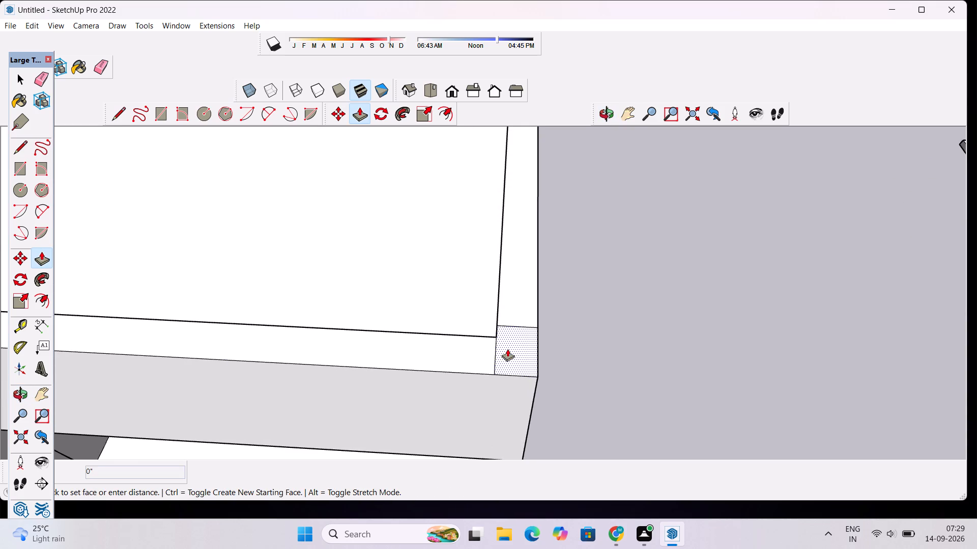
scroll(507, 331, down, 6)
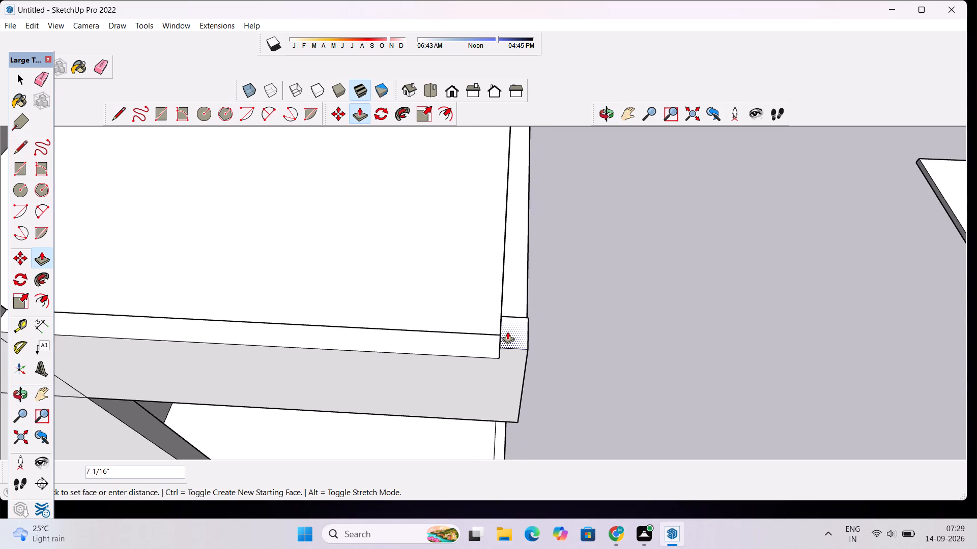
scroll(507, 331, down, 5)
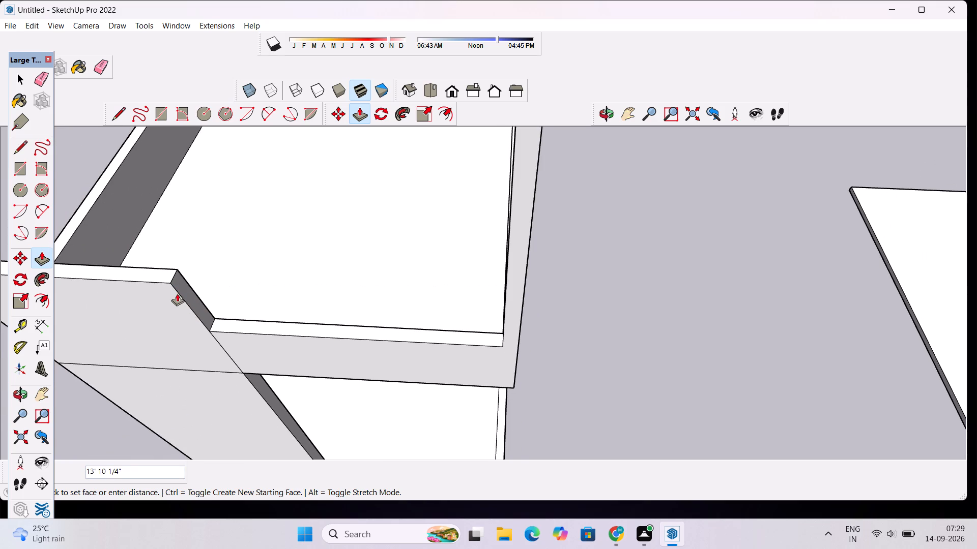
scroll(177, 293, up, 2)
scroll(278, 318, down, 3)
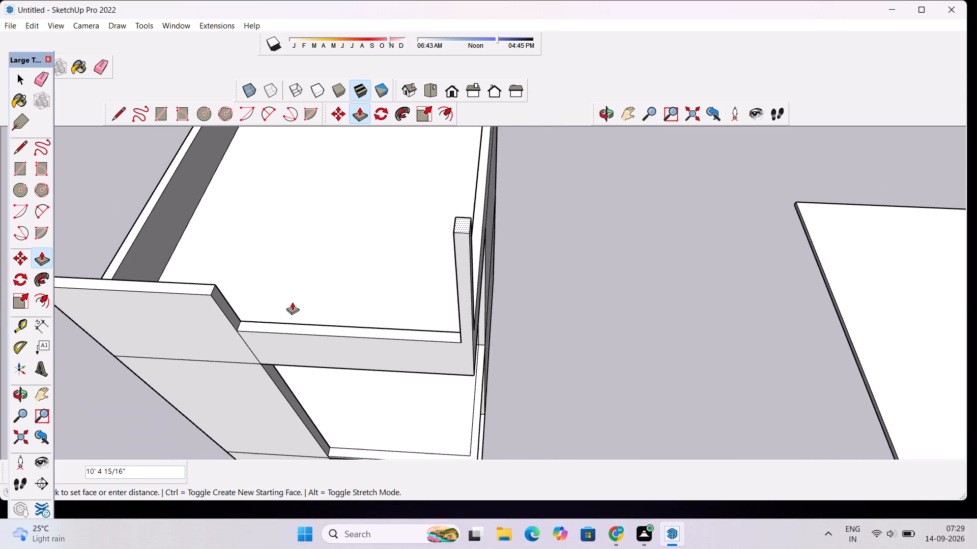
scroll(292, 302, down, 5)
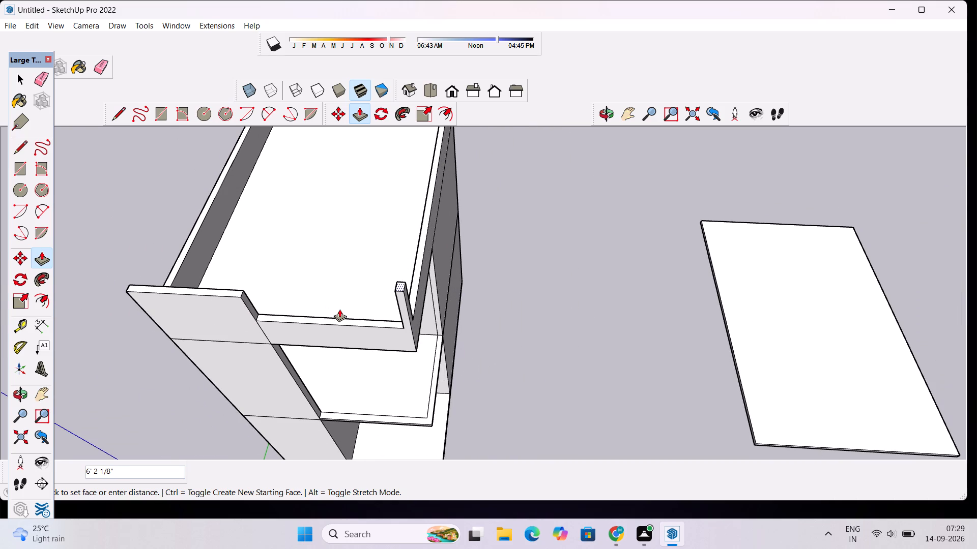
text(5')
key(Return)
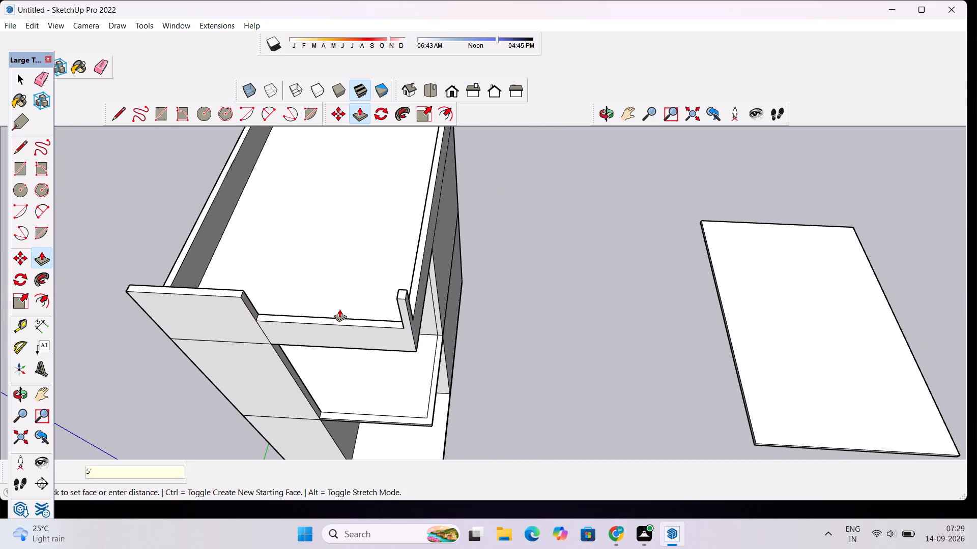
Examine the corner post against the roof walls and raised front section from the front, above and the side.
click(601, 118)
drag(550, 283, 589, 137)
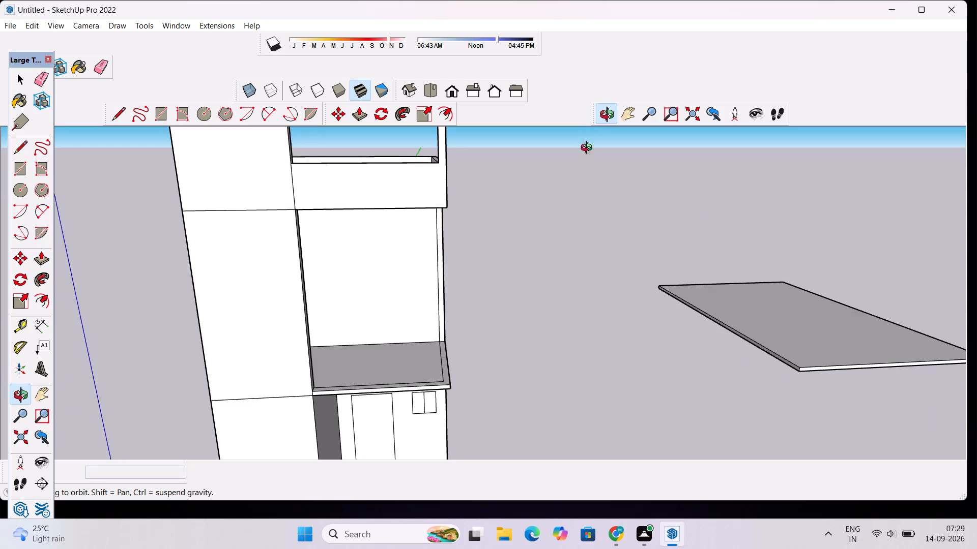
scroll(573, 212, down, 10)
scroll(520, 185, up, 6)
drag(577, 193, 557, 266)
scroll(536, 240, up, 3)
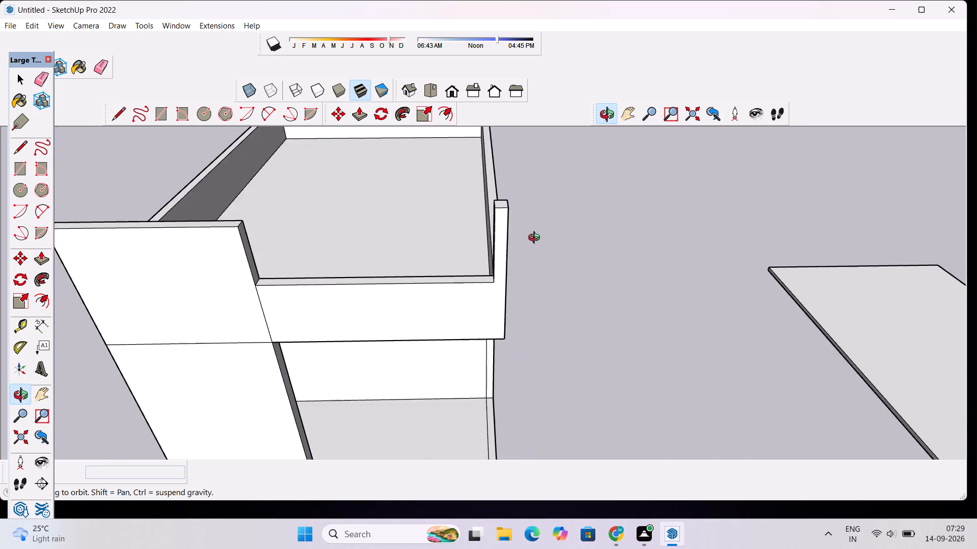
scroll(536, 239, up, 7)
scroll(531, 221, down, 5)
drag(580, 323, 596, 237)
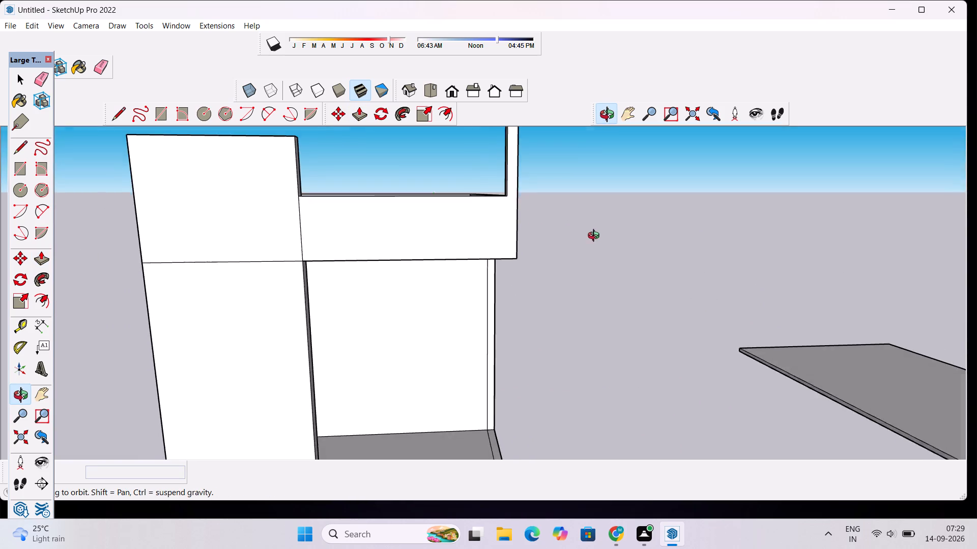
drag(596, 237, 537, 351)
scroll(509, 282, down, 5)
drag(527, 229, 533, 362)
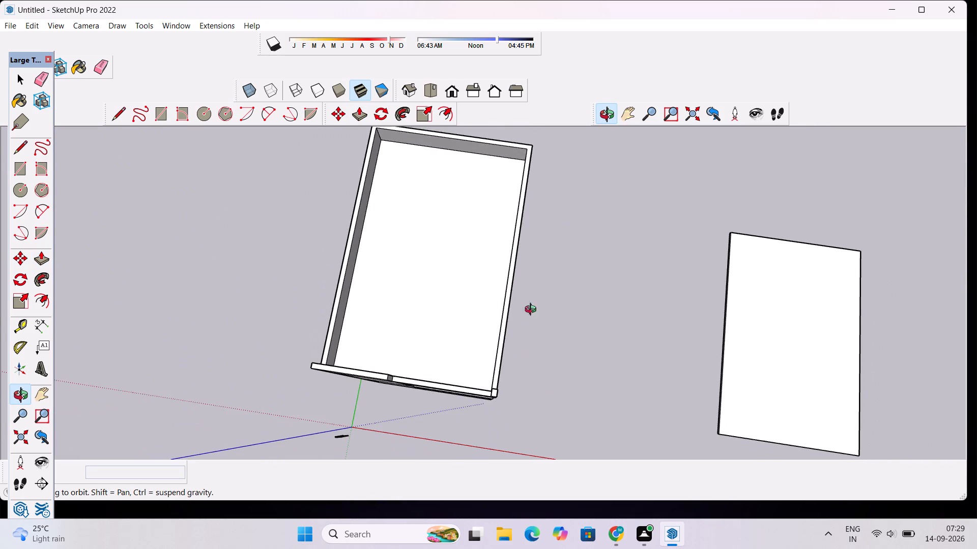
scroll(532, 271, down, 8)
scroll(507, 328, up, 6)
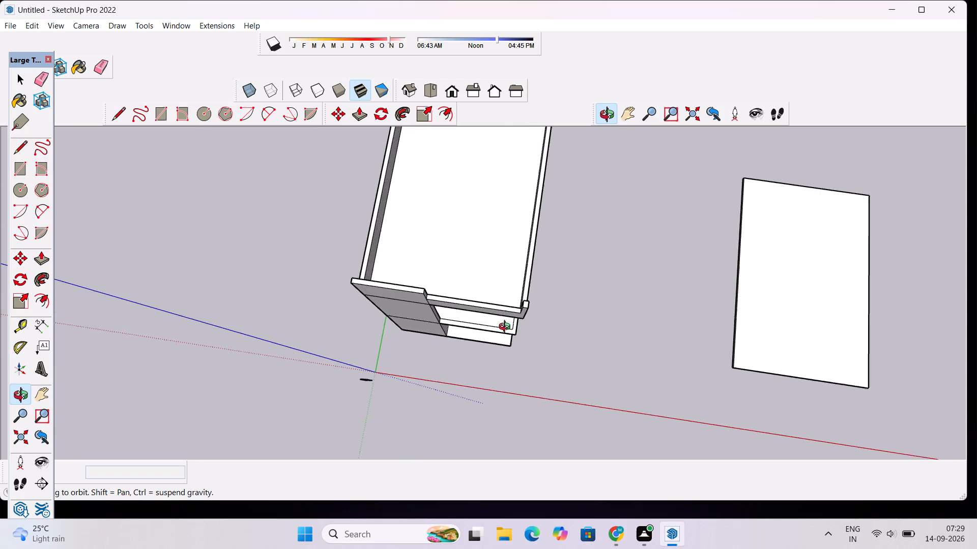
drag(505, 317, 722, 280)
scroll(536, 214, up, 11)
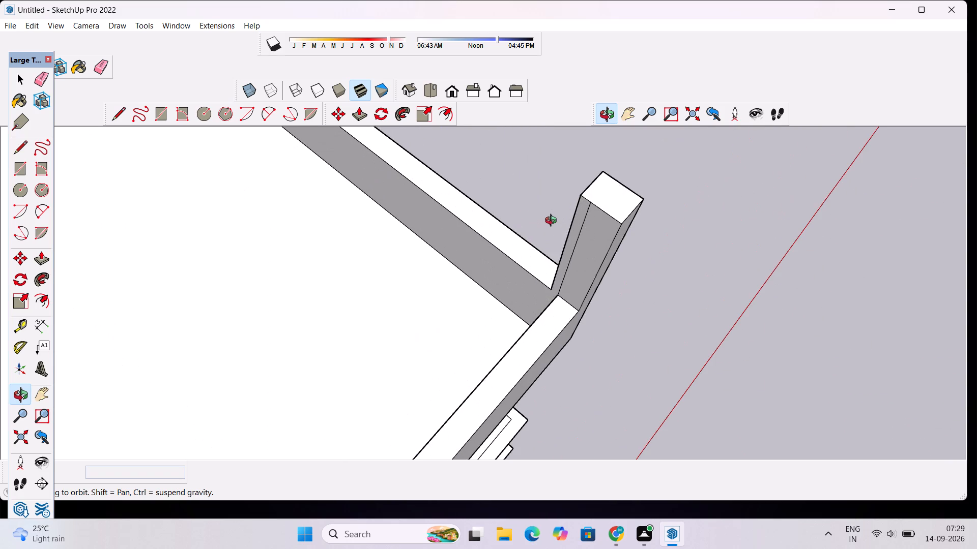
scroll(554, 222, down, 6)
drag(685, 223, 465, 217)
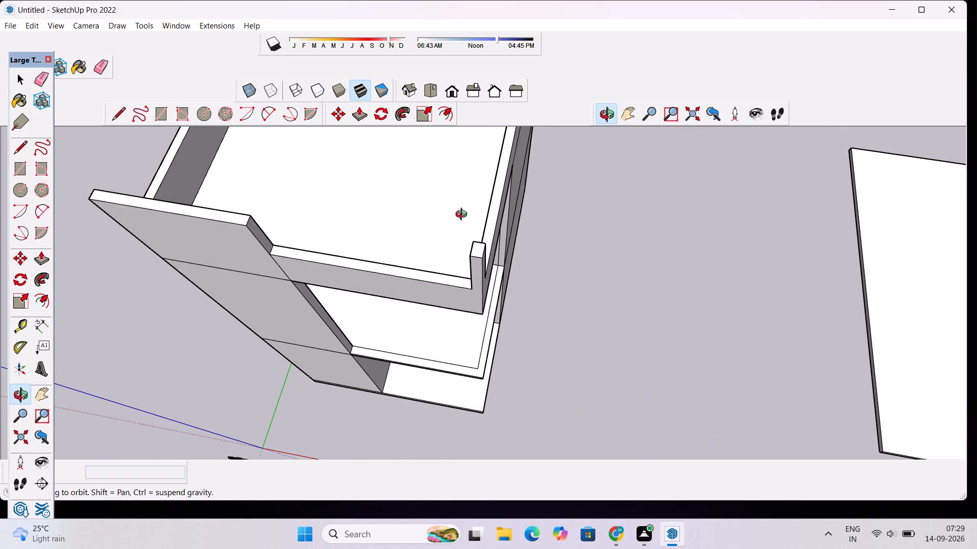
Push the top face of the roof corner post down by 2'.
key(p)
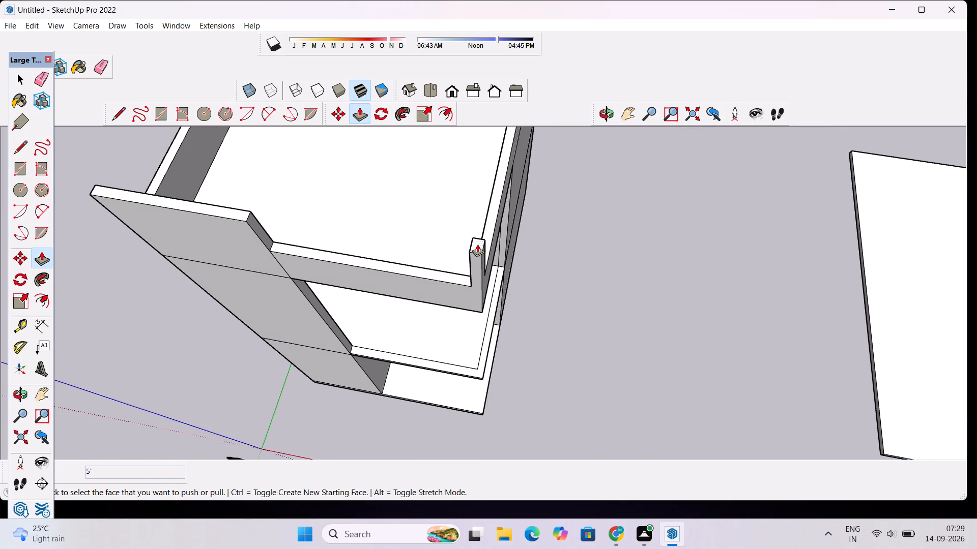
click(477, 244)
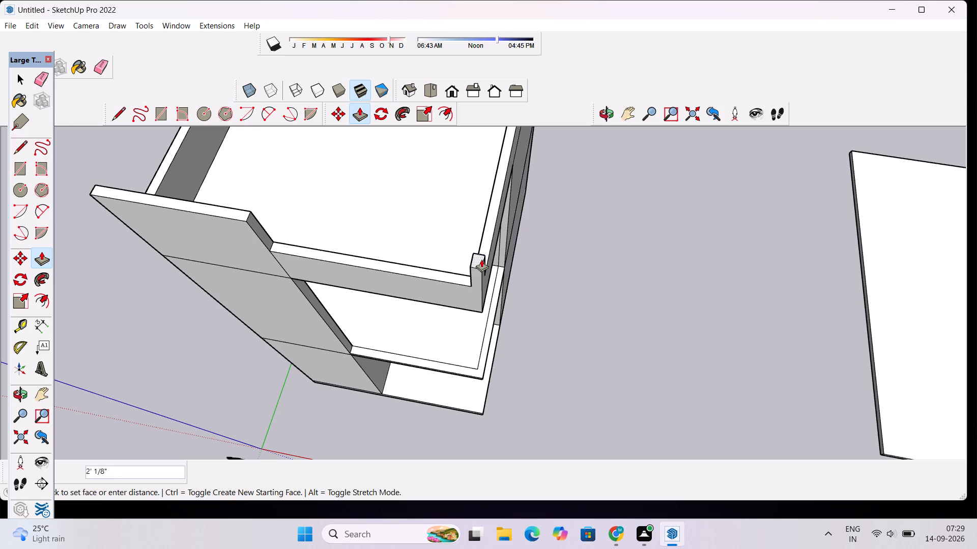
text(2')
key(Return)
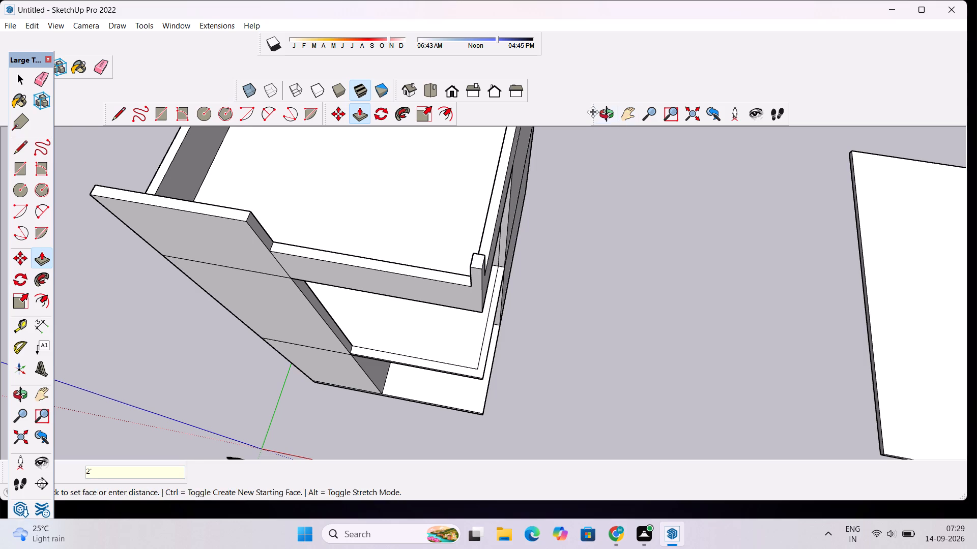
Examine the whole building, its roof walls and the corner post from the front, above and the open corner.
click(611, 110)
drag(432, 287, 449, 253)
scroll(453, 239, down, 4)
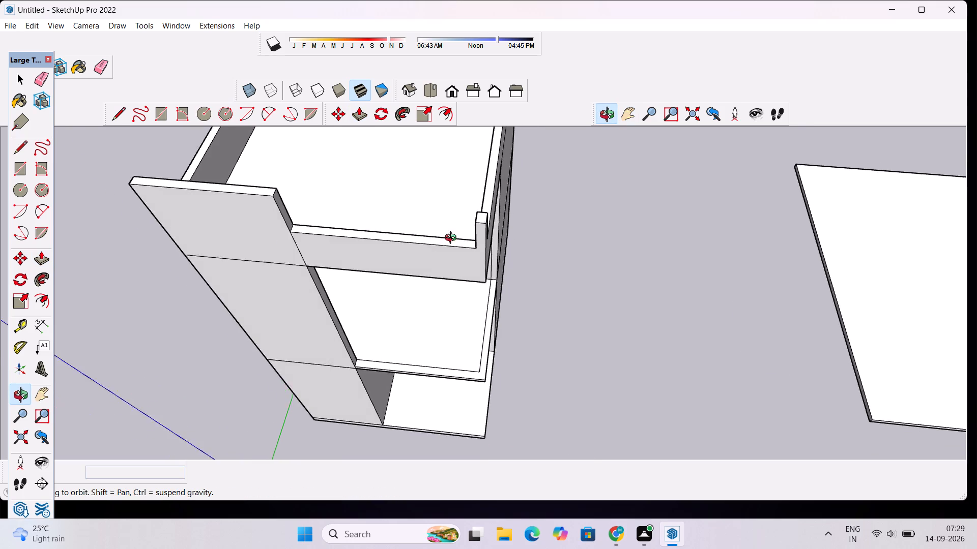
scroll(453, 239, down, 2)
drag(438, 276, 475, 197)
scroll(476, 206, down, 4)
shift+drag(424, 182, 454, 219)
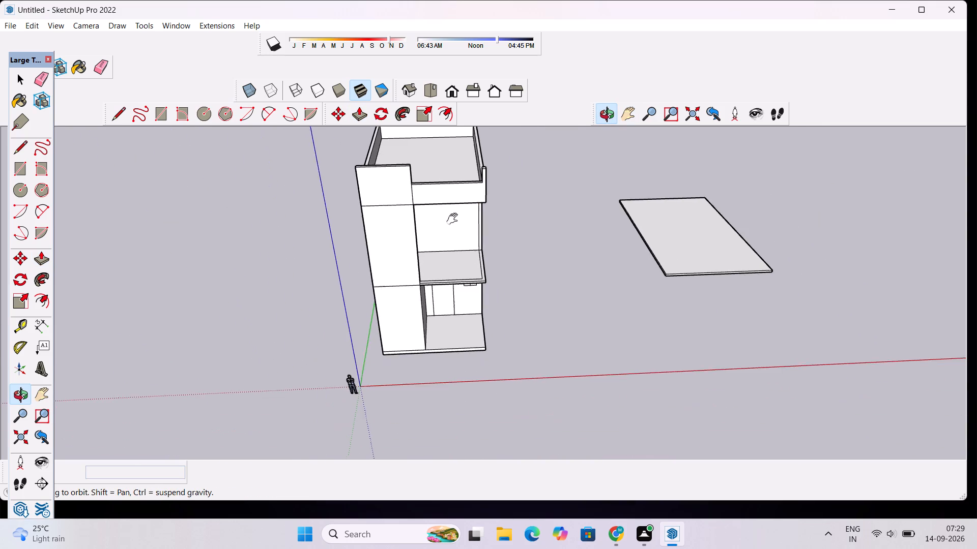
shift+drag(454, 219, 457, 224)
scroll(467, 219, down, 4)
scroll(468, 213, up, 3)
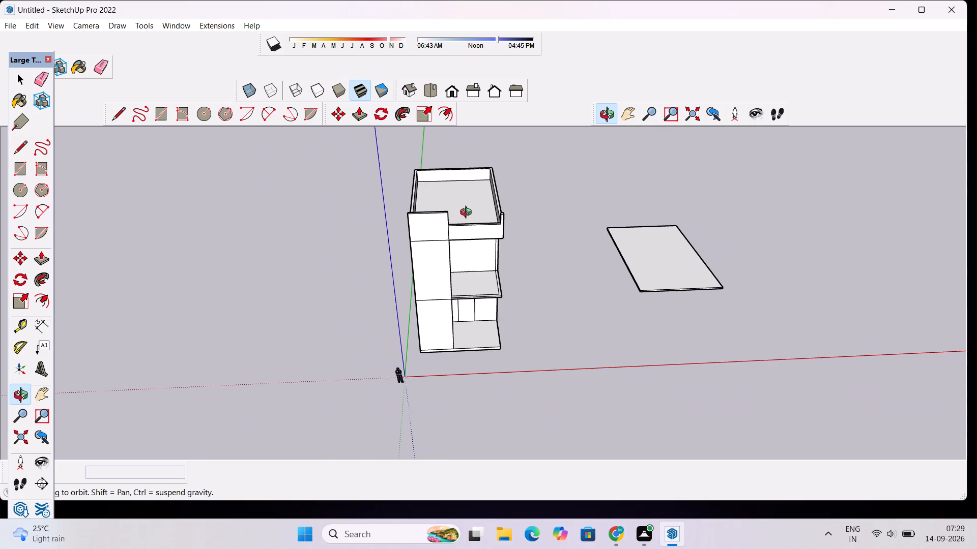
scroll(468, 213, up, 3)
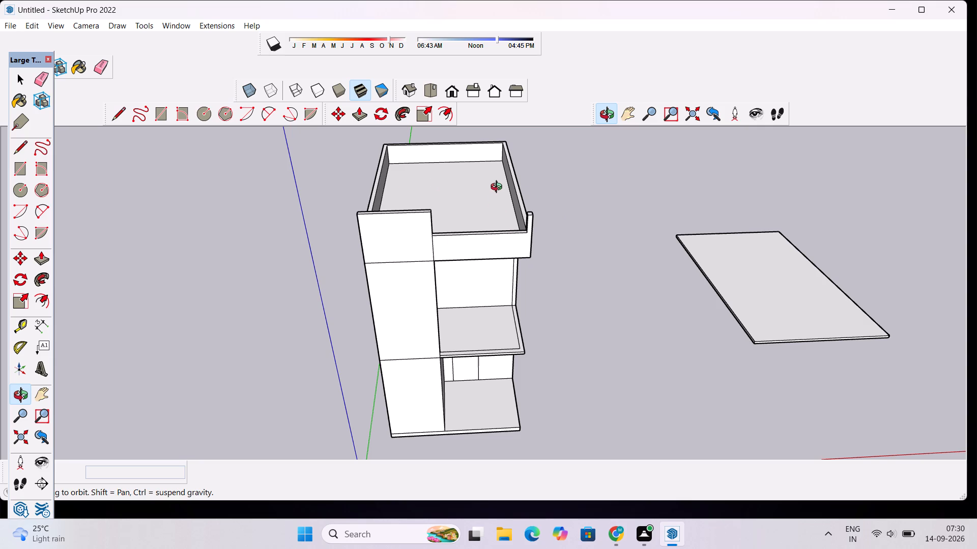
scroll(507, 188, down, 4)
drag(482, 255, 476, 183)
scroll(477, 154, up, 4)
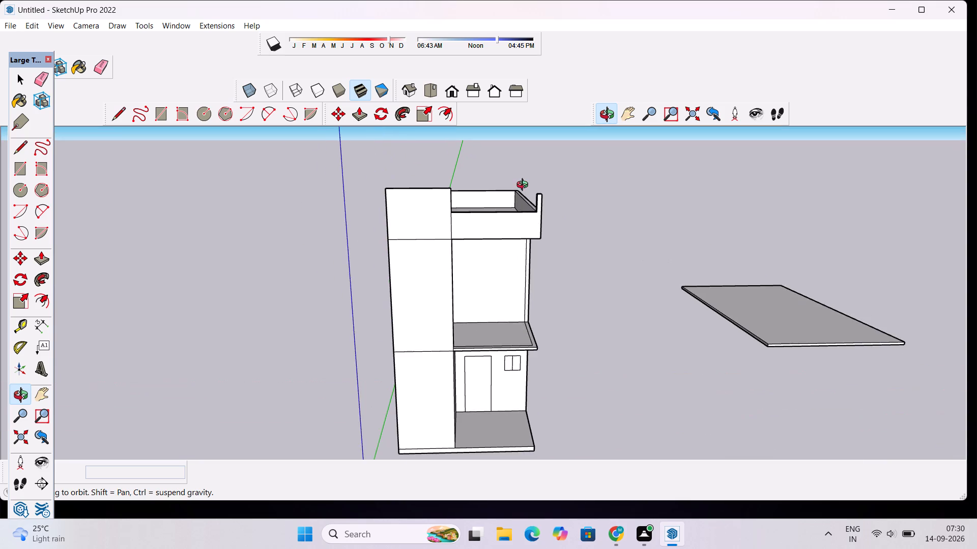
drag(525, 187, 382, 280)
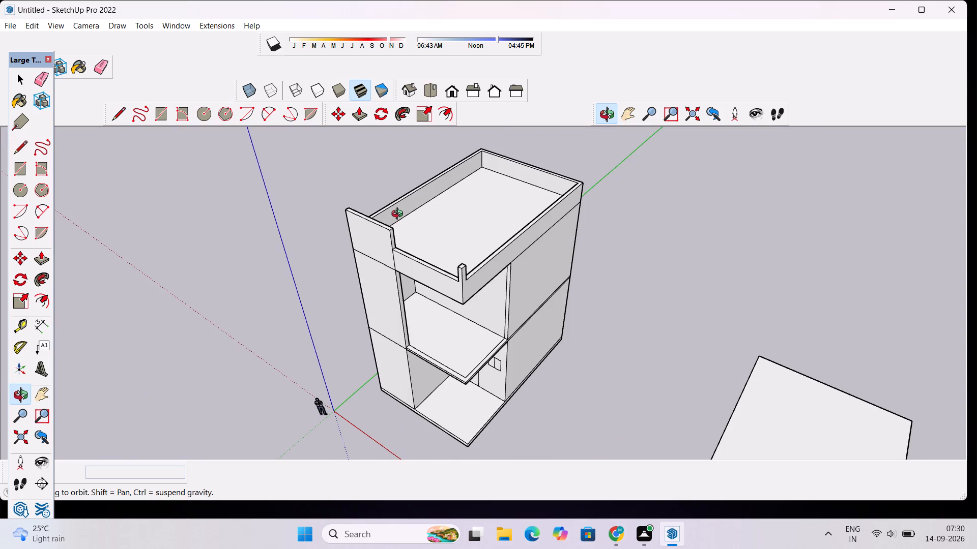
scroll(399, 215, up, 4)
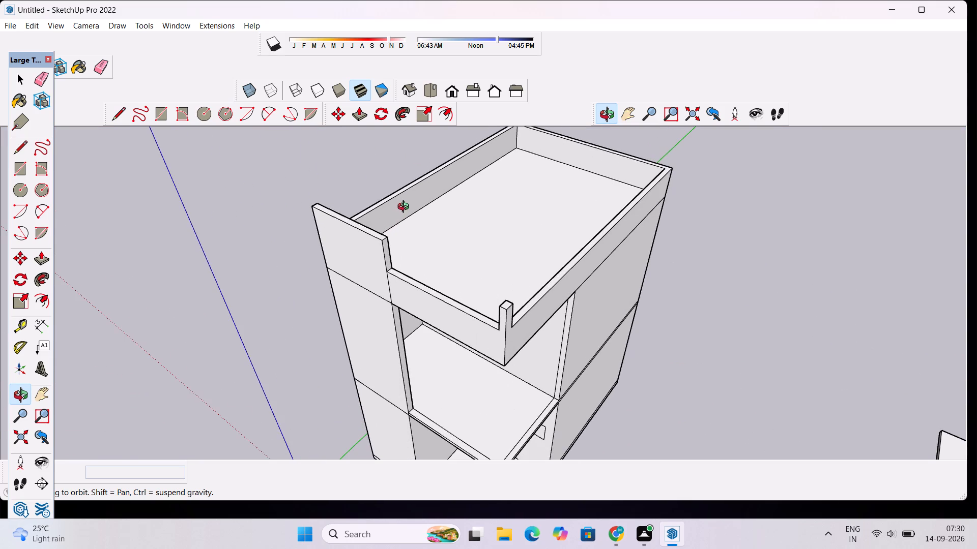
scroll(406, 207, down, 5)
drag(351, 236, 488, 201)
scroll(489, 278, up, 4)
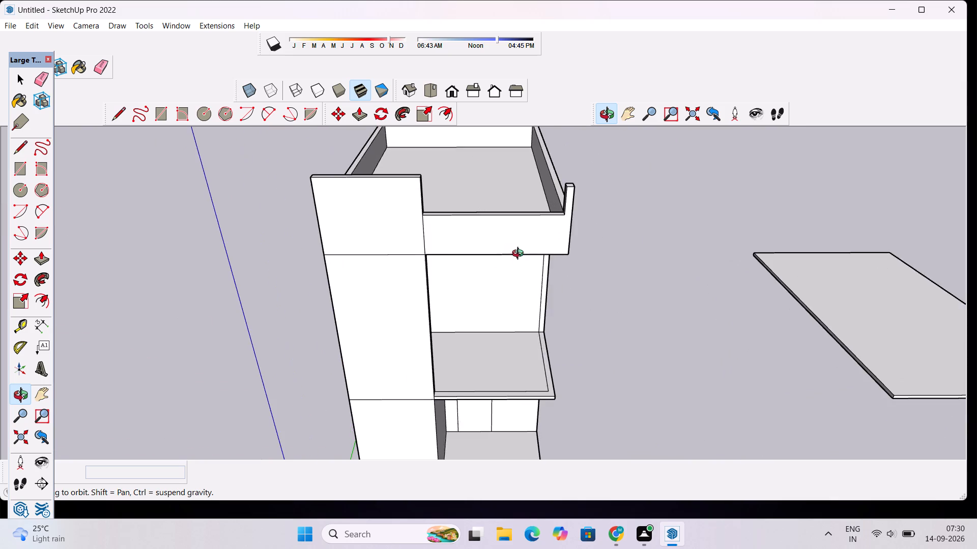
Erase the horizontal seam line between the raised roof section and the upper-storey part of the tall front wall.
drag(521, 256, 333, 164)
scroll(338, 187, up, 6)
drag(531, 225, 498, 215)
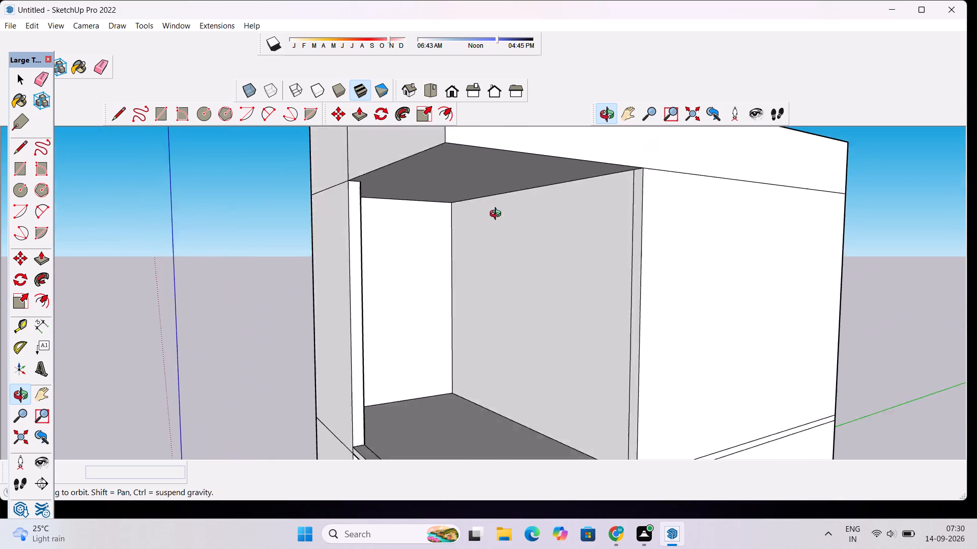
drag(498, 215, 407, 198)
drag(347, 210, 477, 232)
key(space)
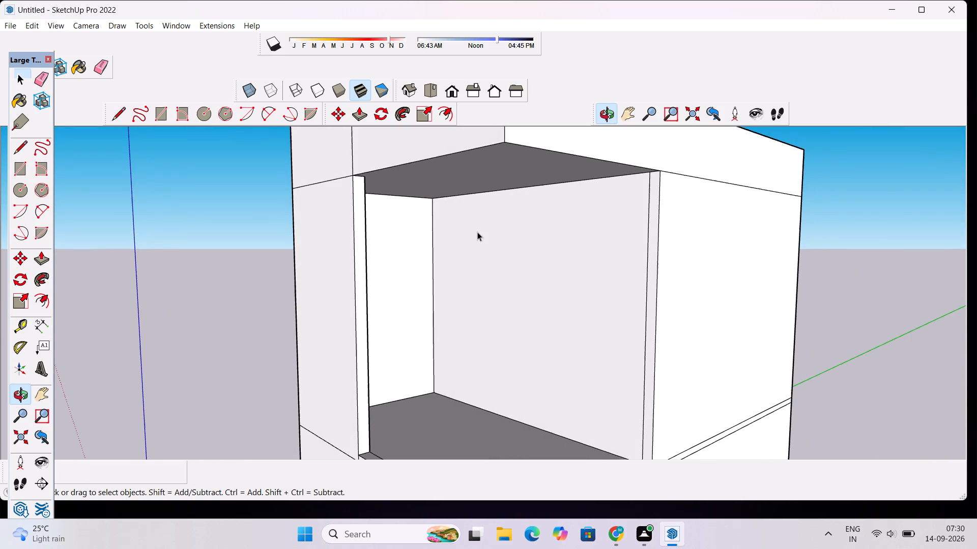
key(e)
click(346, 177)
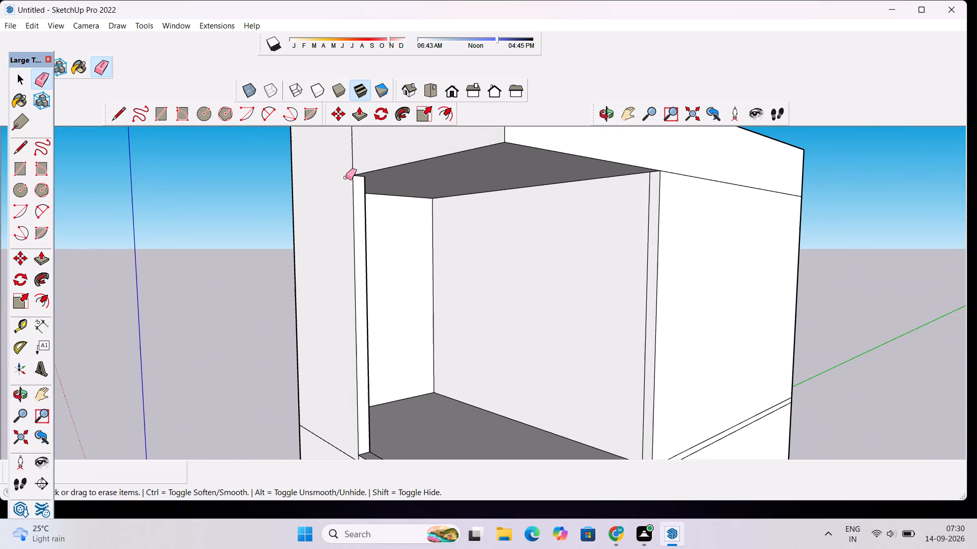
Examine the upper-storey opening, the side wall and the roof walls from the side, below and the front.
click(600, 116)
drag(654, 272, 475, 278)
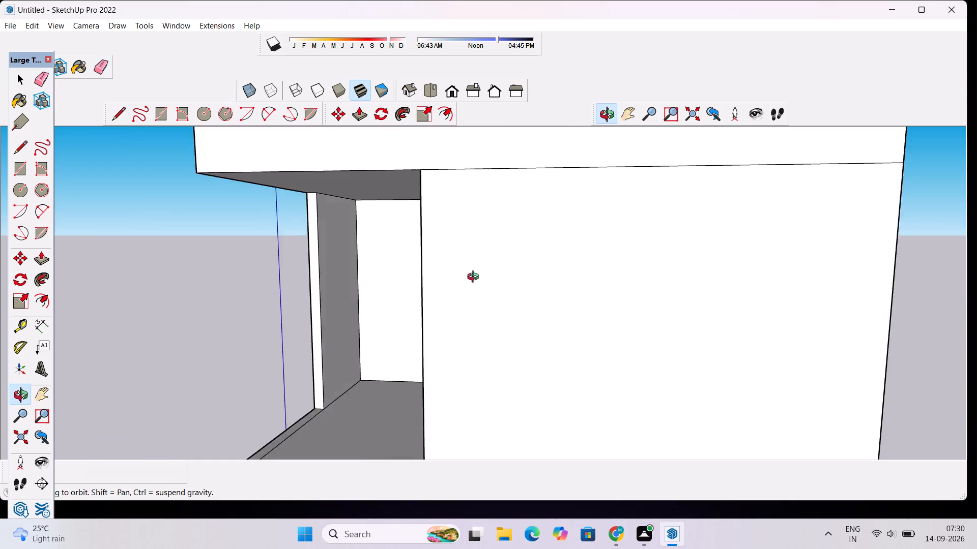
drag(475, 278, 523, 299)
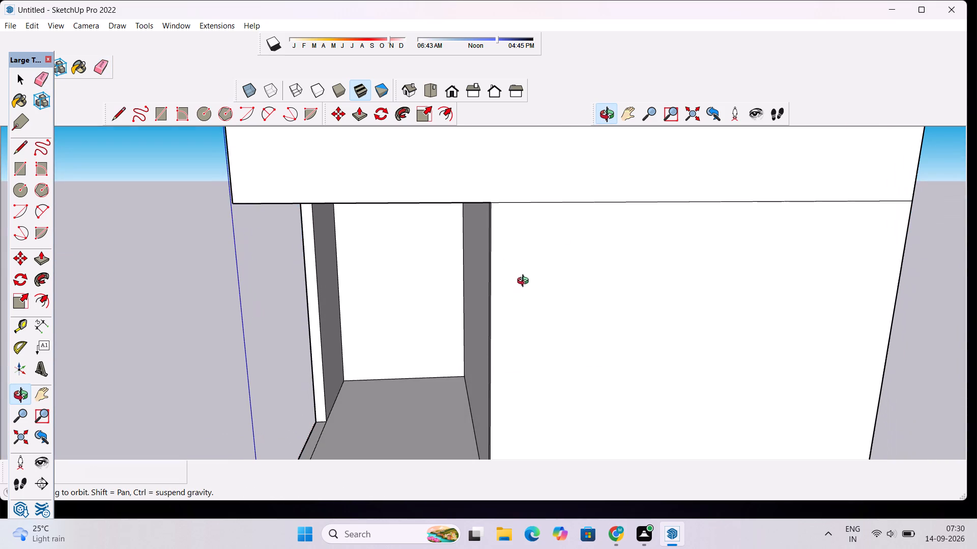
drag(515, 338, 666, 338)
scroll(612, 329, down, 6)
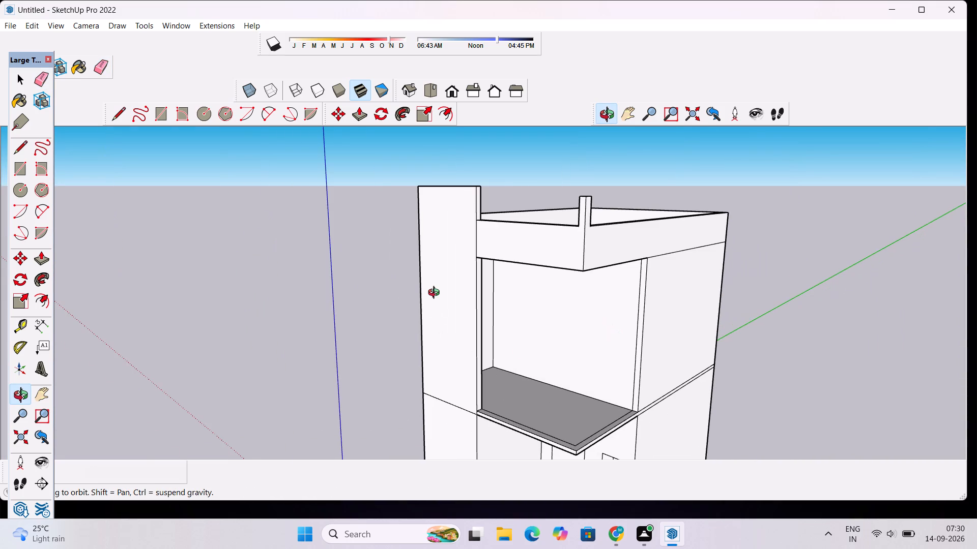
scroll(469, 325, up, 2)
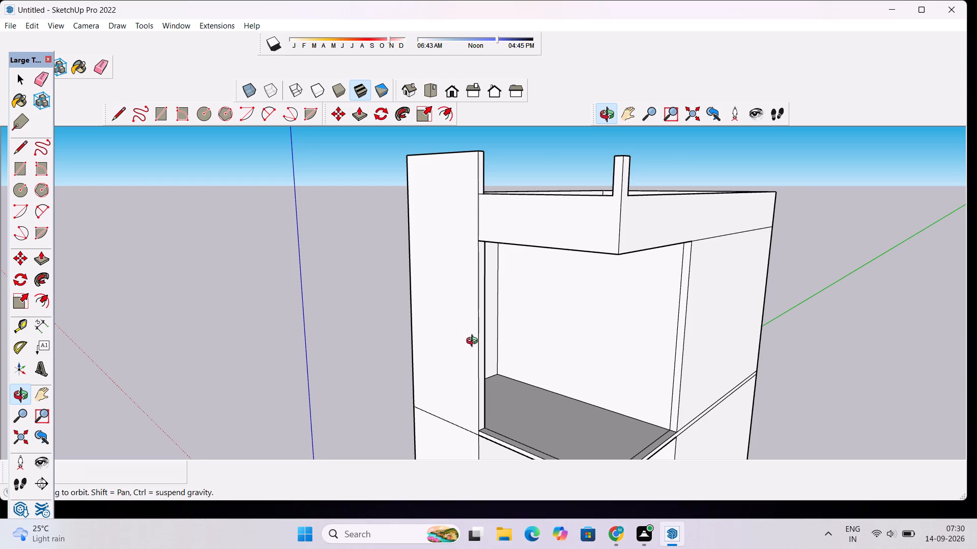
scroll(472, 332, up, 1)
scroll(472, 330, down, 4)
drag(616, 353, 367, 268)
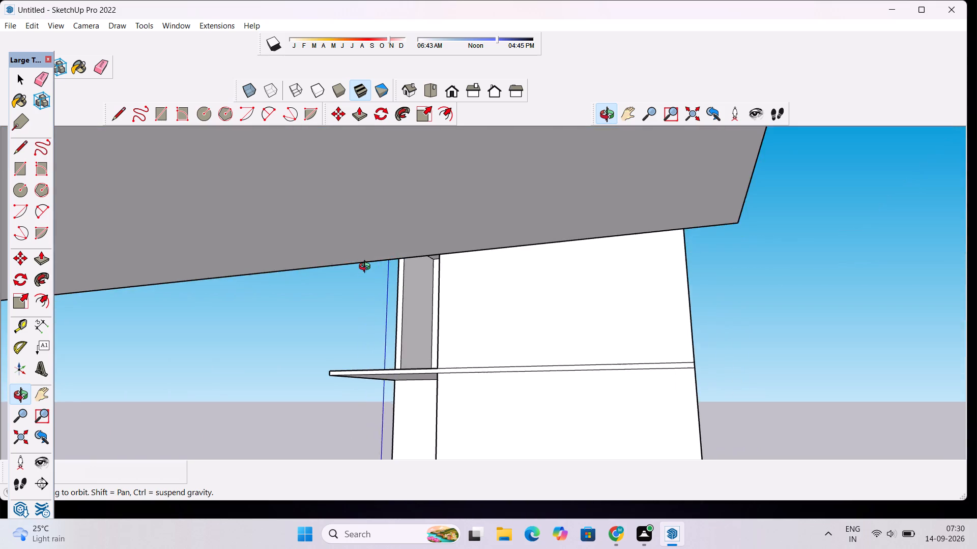
drag(367, 268, 519, 332)
scroll(519, 329, down, 6)
drag(423, 402, 522, 407)
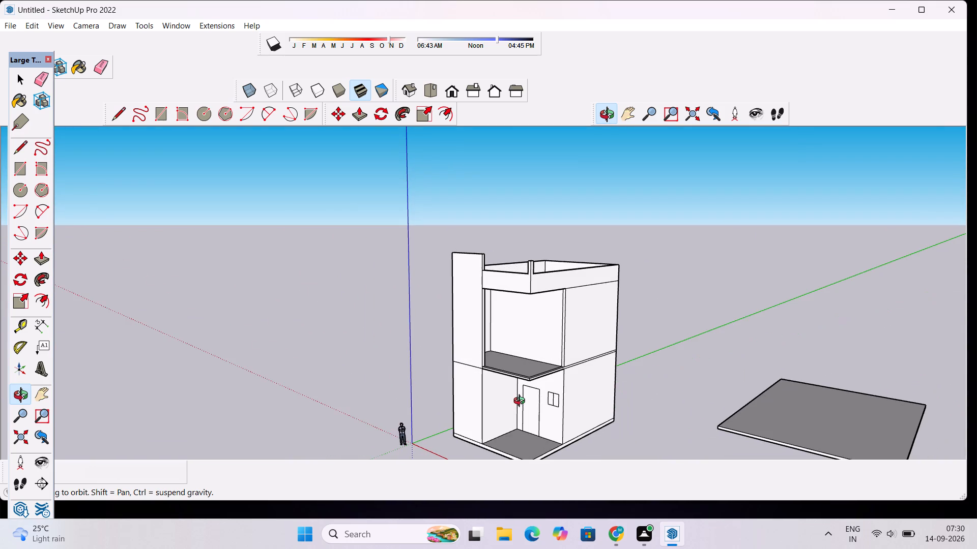
scroll(522, 392, down, 2)
Erase the horizontal seam line between the ground-floor and upper-storey parts of the tall front wall.
scroll(457, 414, up, 10)
drag(470, 375, 472, 375)
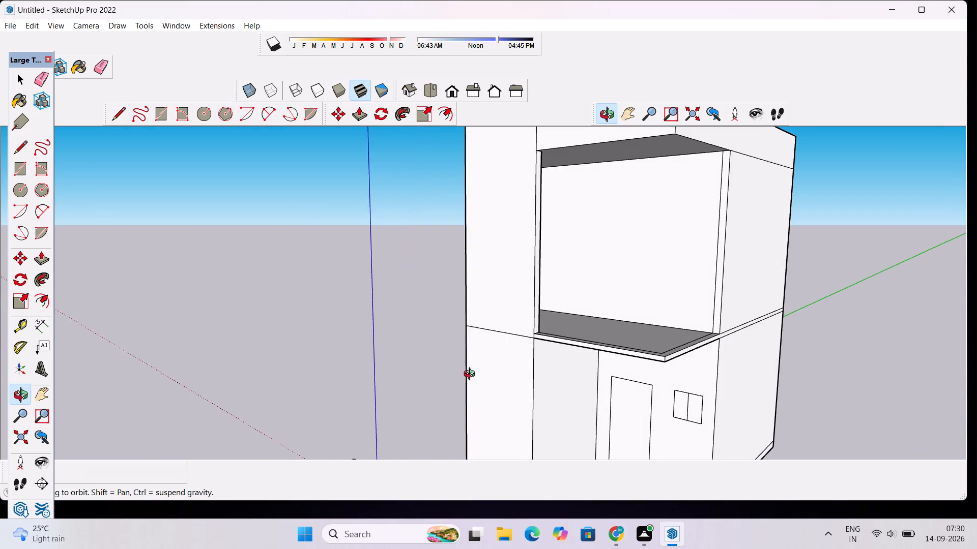
drag(472, 375, 511, 389)
scroll(516, 380, up, 4)
key(e)
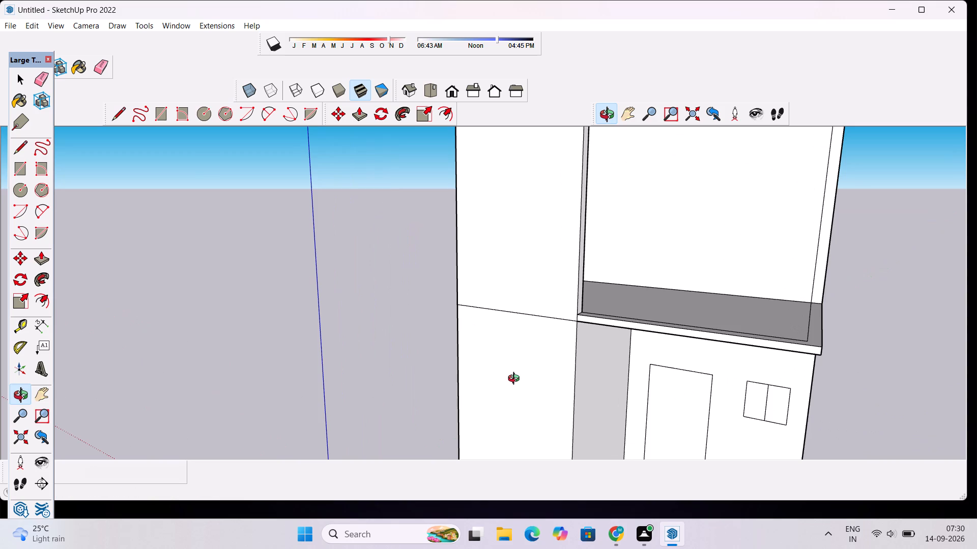
drag(536, 299, 540, 323)
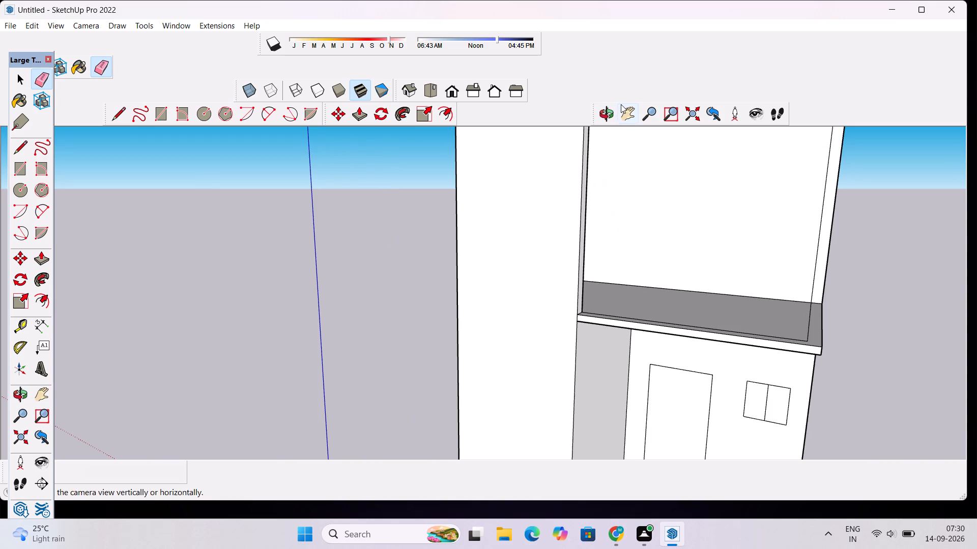
Examine the tall front wall, the balcony slab and the roof walls from the side, the front and above.
click(605, 117)
drag(715, 269, 547, 279)
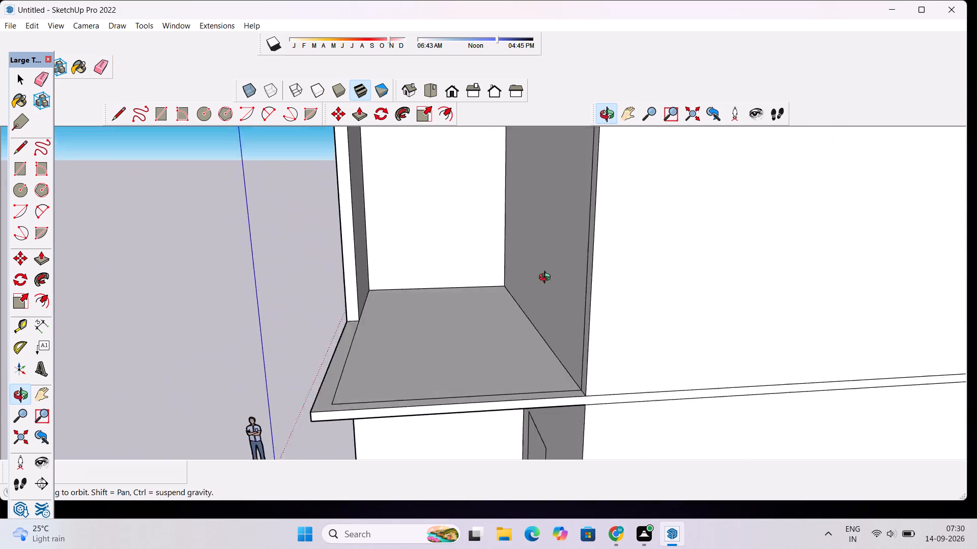
drag(547, 279, 581, 264)
scroll(589, 260, down, 6)
drag(548, 392, 814, 380)
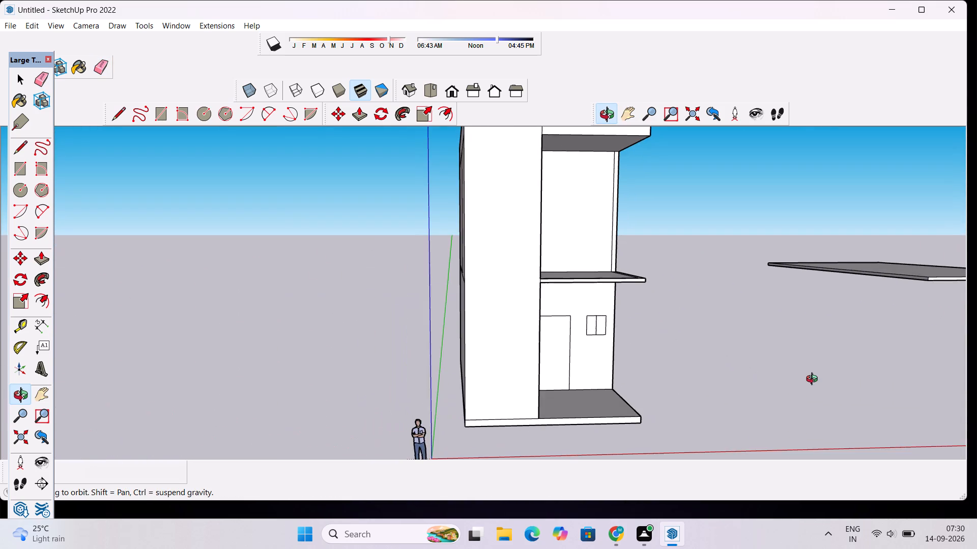
scroll(592, 361, down, 5)
shift+drag(579, 332, 515, 444)
scroll(492, 393, up, 5)
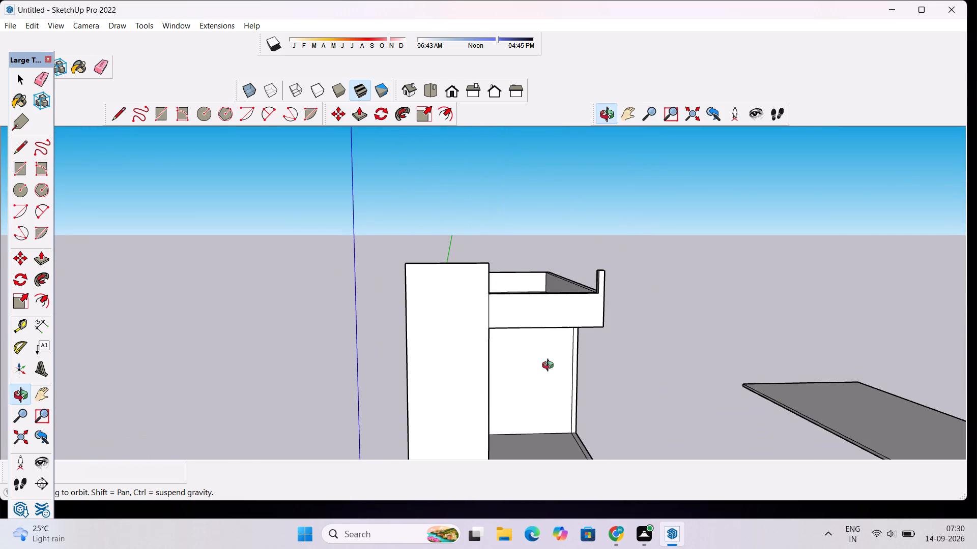
drag(550, 367, 515, 383)
scroll(510, 401, down, 2)
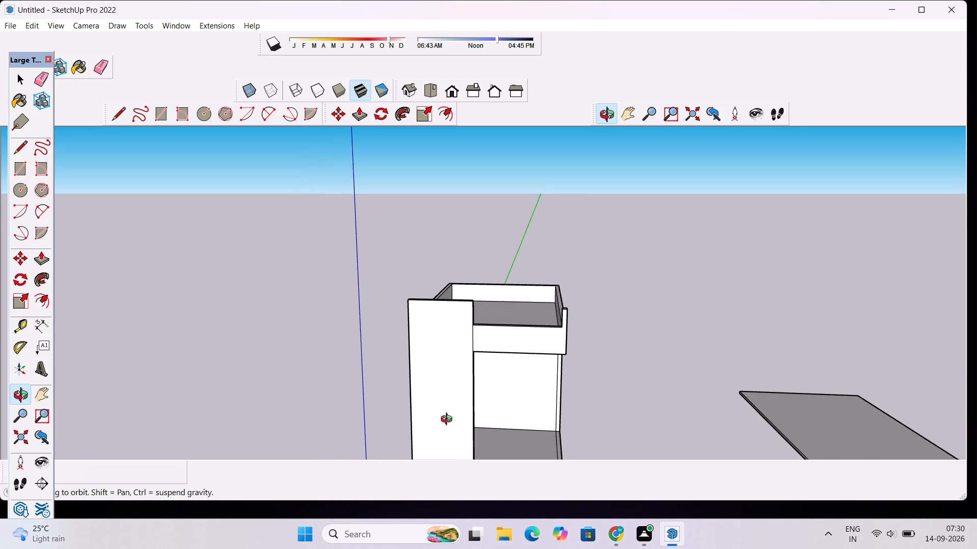
scroll(441, 398, up, 2)
drag(436, 390, 469, 372)
scroll(469, 372, down, 7)
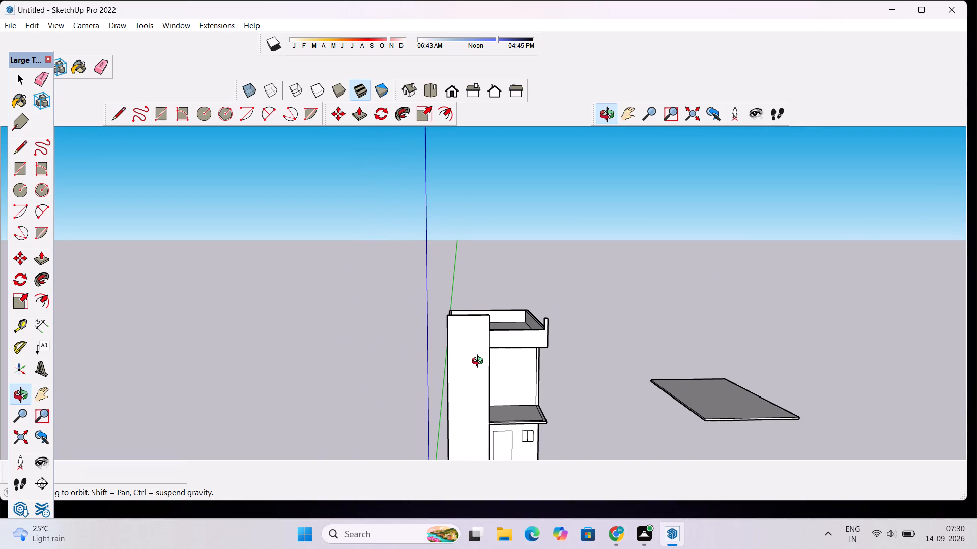
Place a horizontal guide line 2' below the top edge of the tall front wall.
key(t)
scroll(462, 325, up, 9)
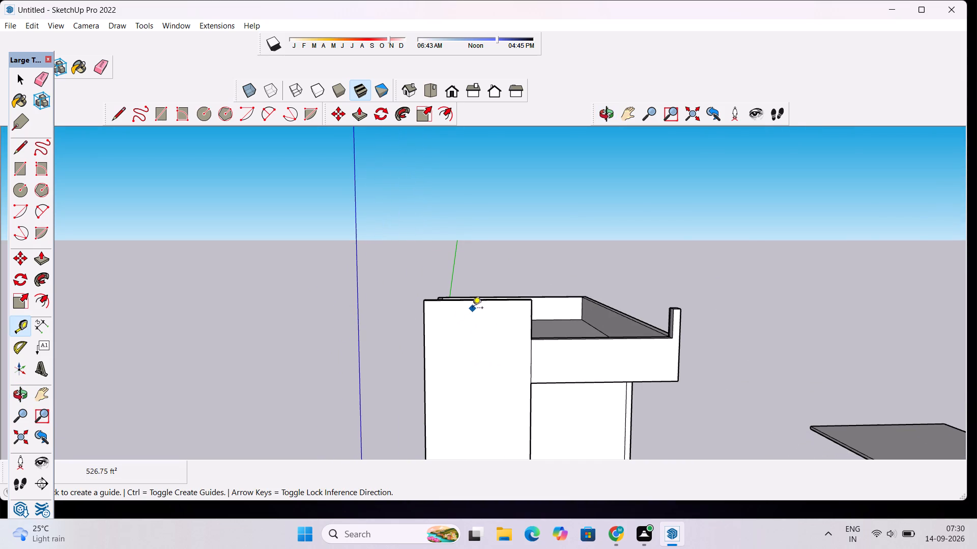
click(479, 300)
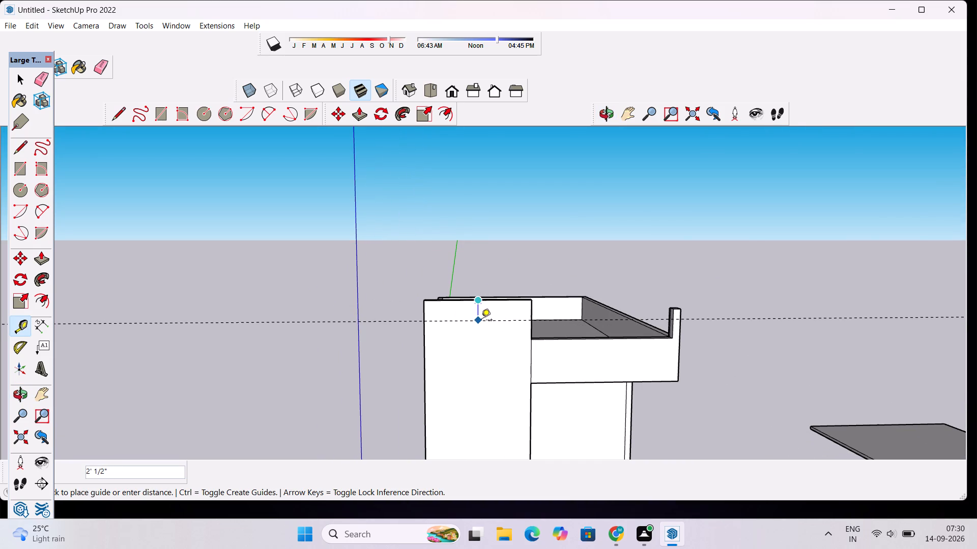
text(2')
key(Return)
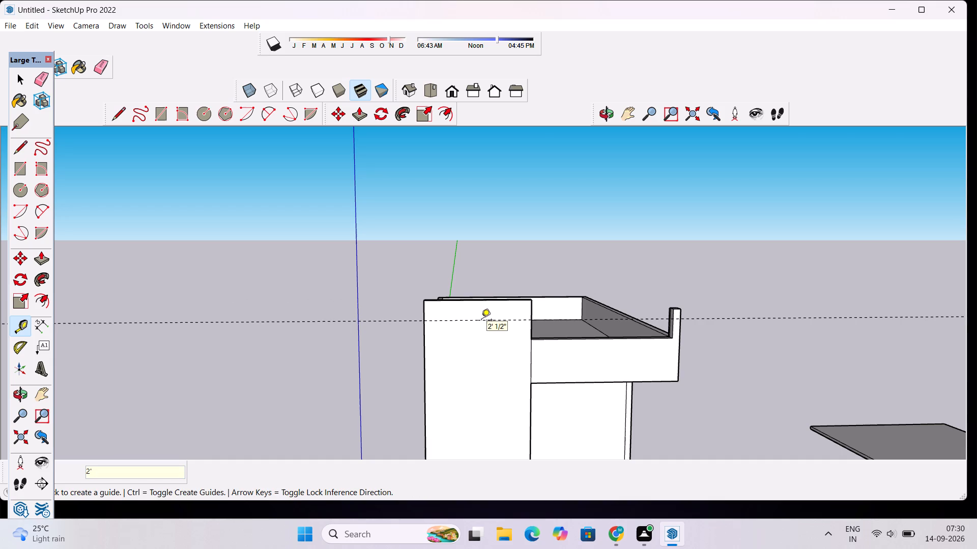
Examine the front of the building from the guide near the wall top down to the base slab.
scroll(481, 306, down, 16)
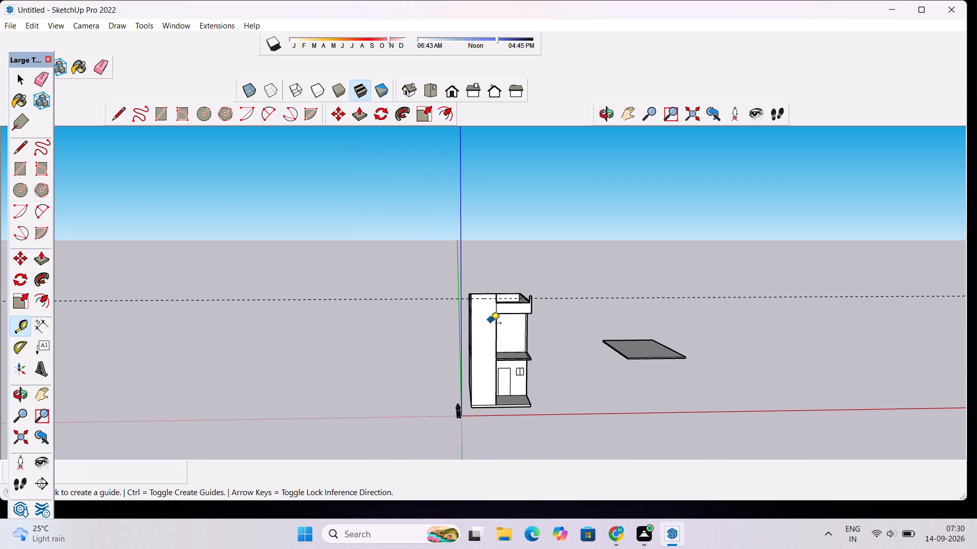
scroll(489, 415, up, 8)
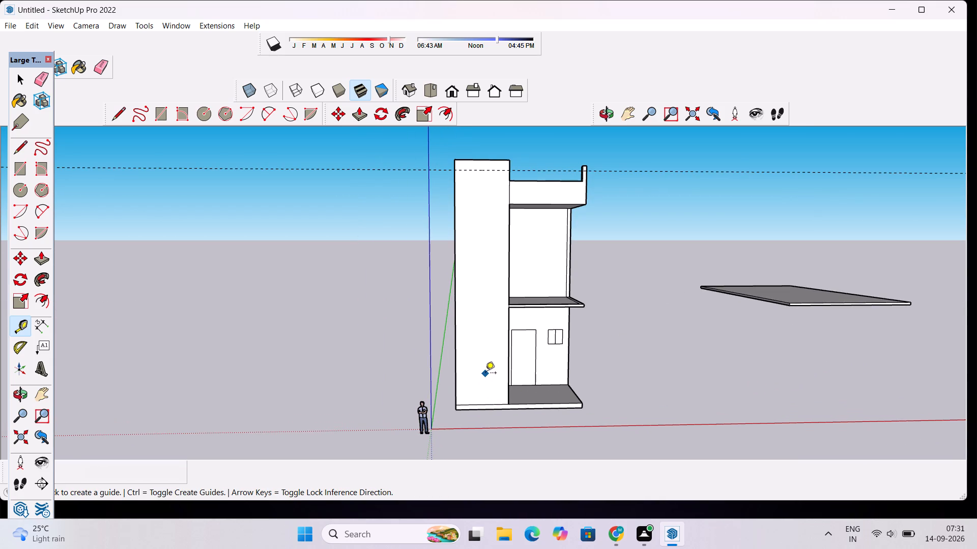
scroll(483, 426, up, 6)
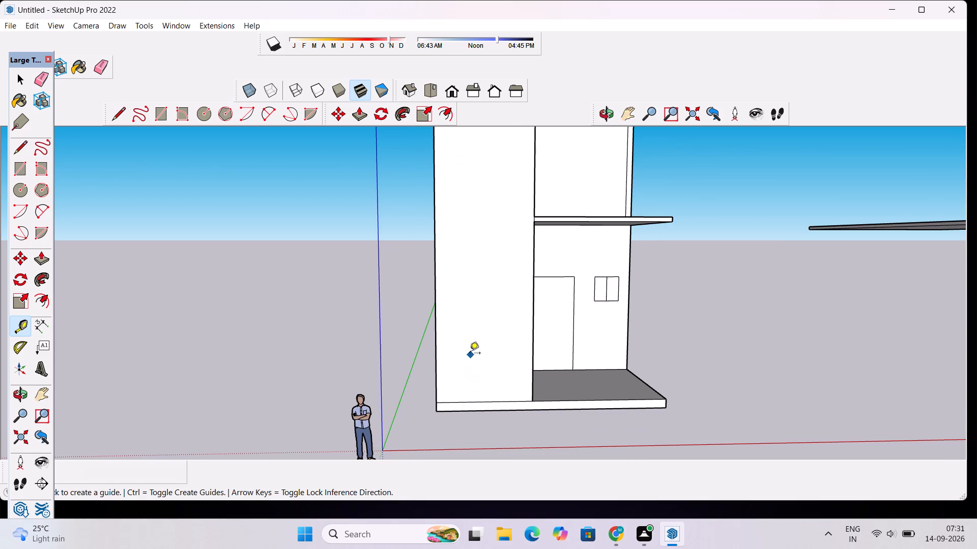
scroll(452, 323, down, 7)
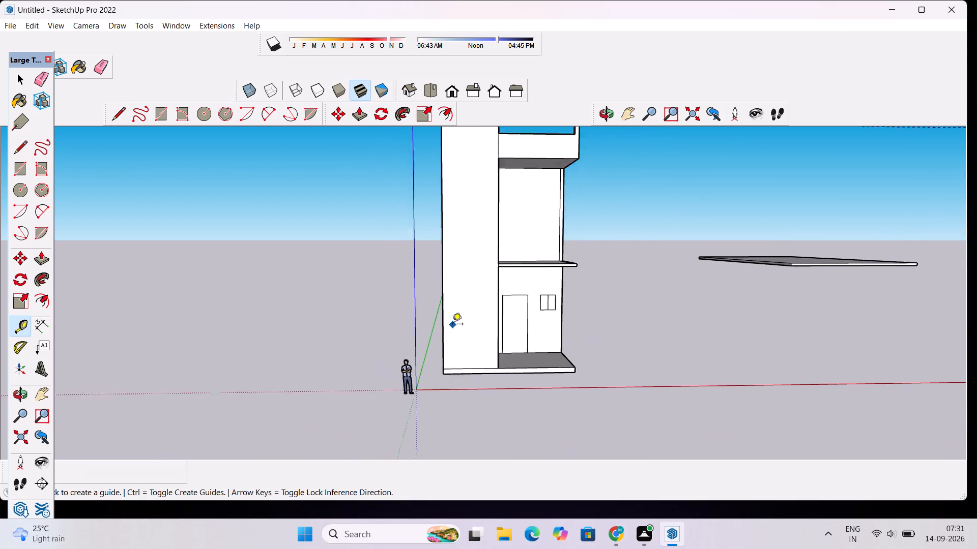
scroll(452, 325, down, 1)
scroll(471, 374, up, 3)
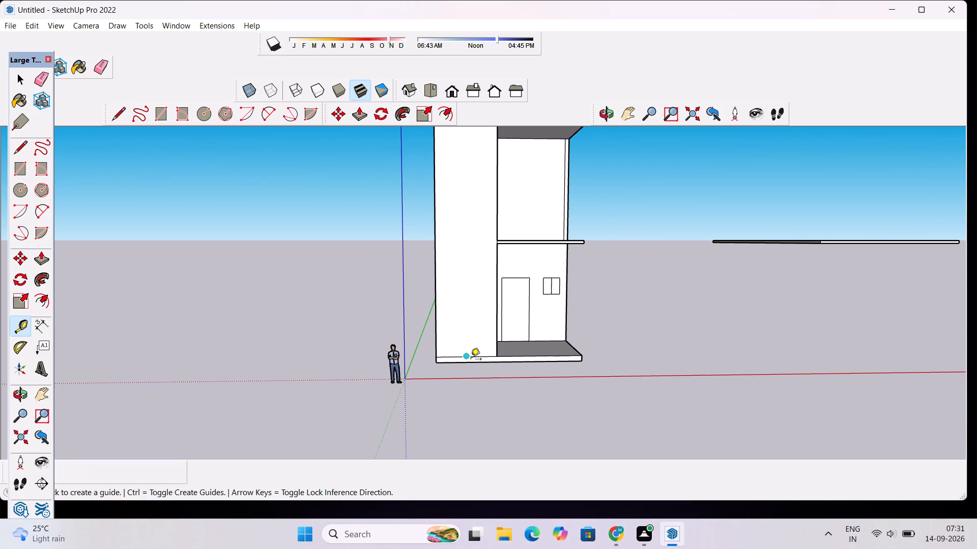
scroll(471, 360, up, 7)
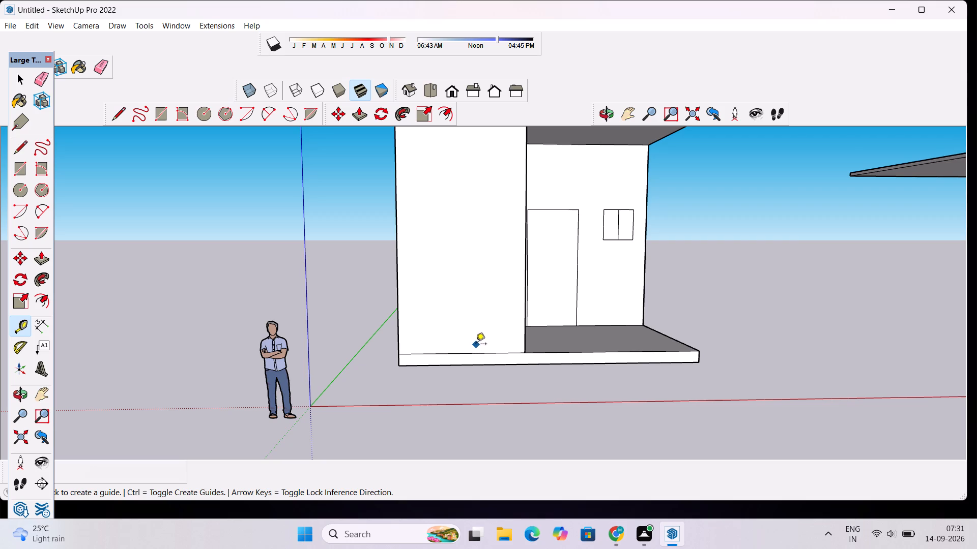
scroll(495, 295, down, 2)
scroll(513, 353, up, 2)
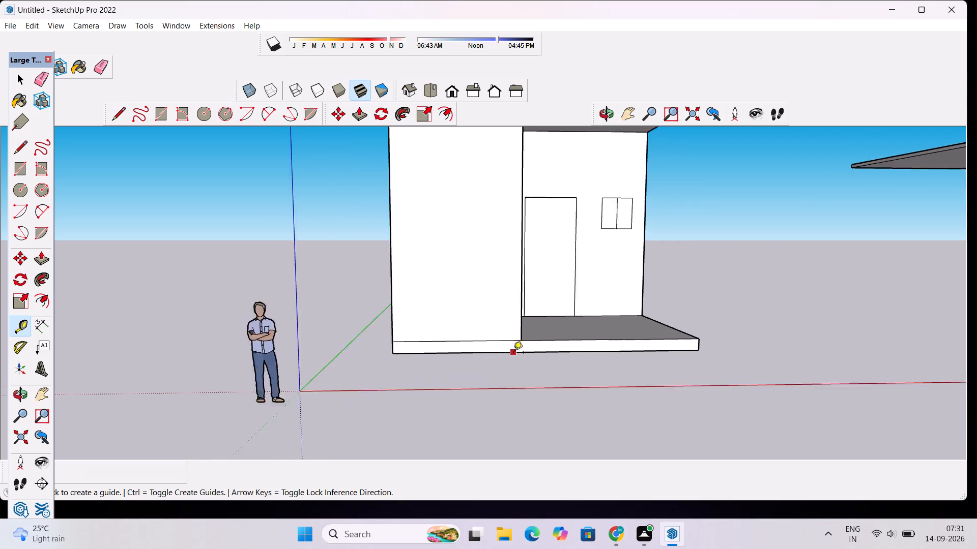
scroll(513, 353, up, 1)
scroll(482, 346, down, 11)
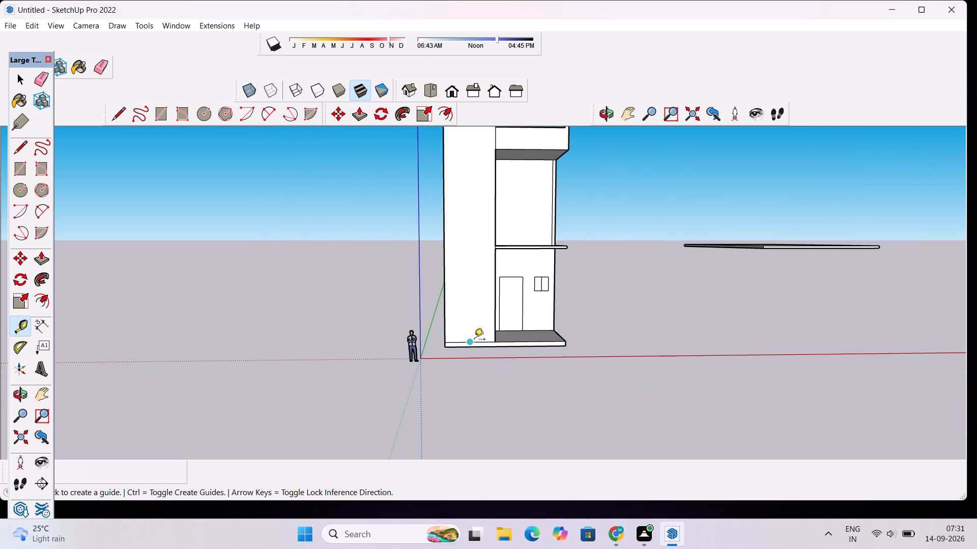
scroll(430, 303, down, 9)
scroll(435, 226, up, 5)
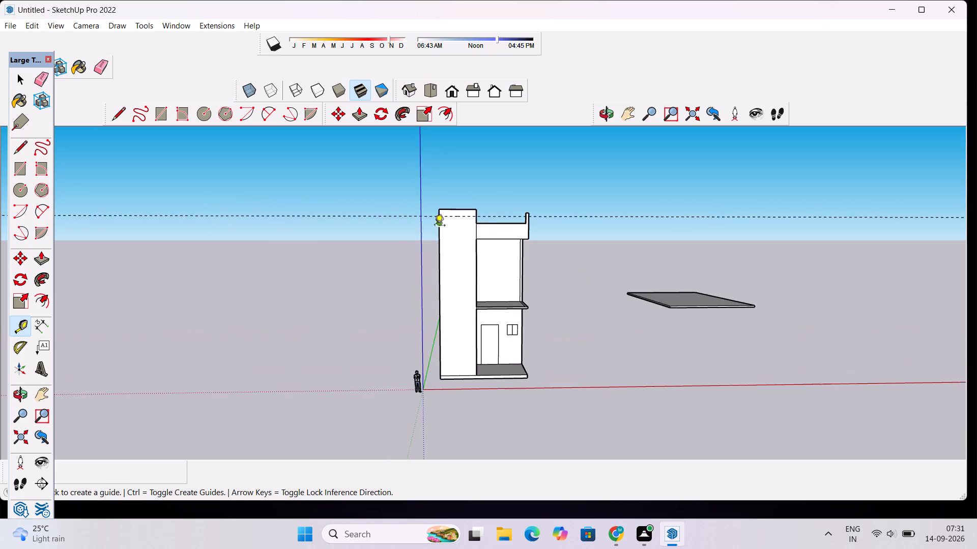
scroll(435, 226, up, 5)
scroll(438, 262, down, 5)
scroll(441, 329, up, 4)
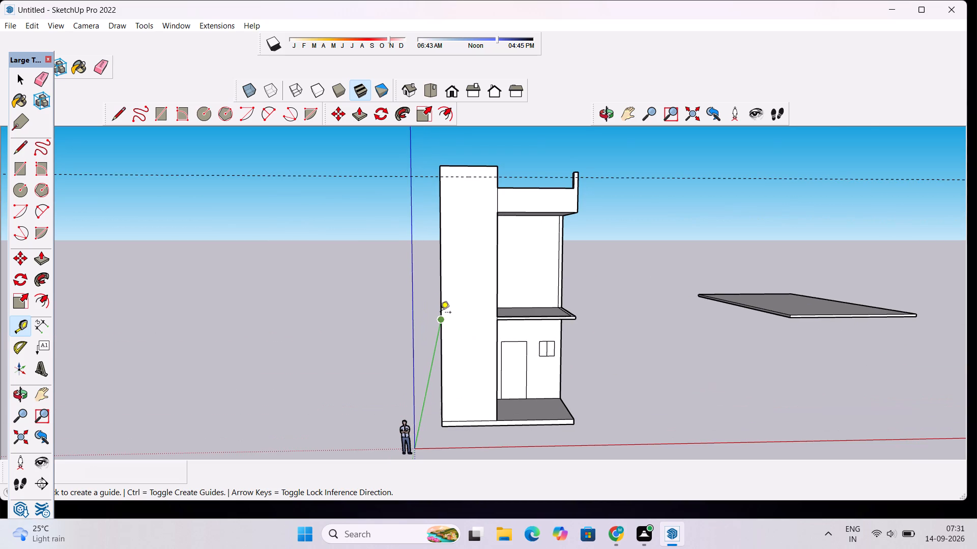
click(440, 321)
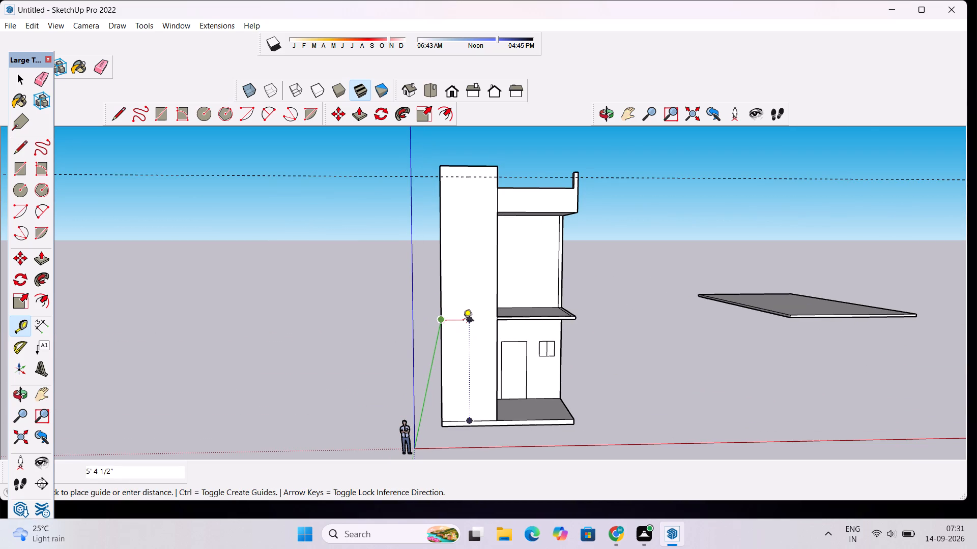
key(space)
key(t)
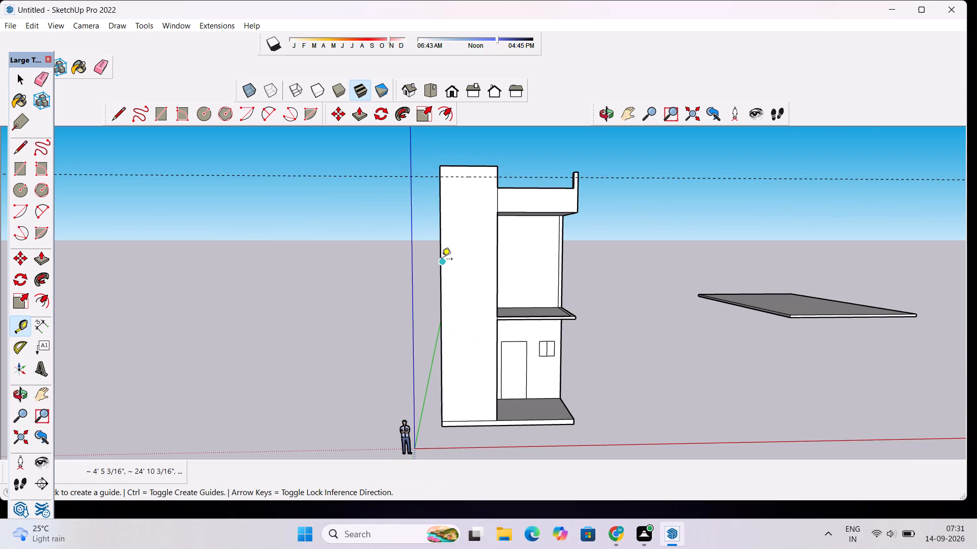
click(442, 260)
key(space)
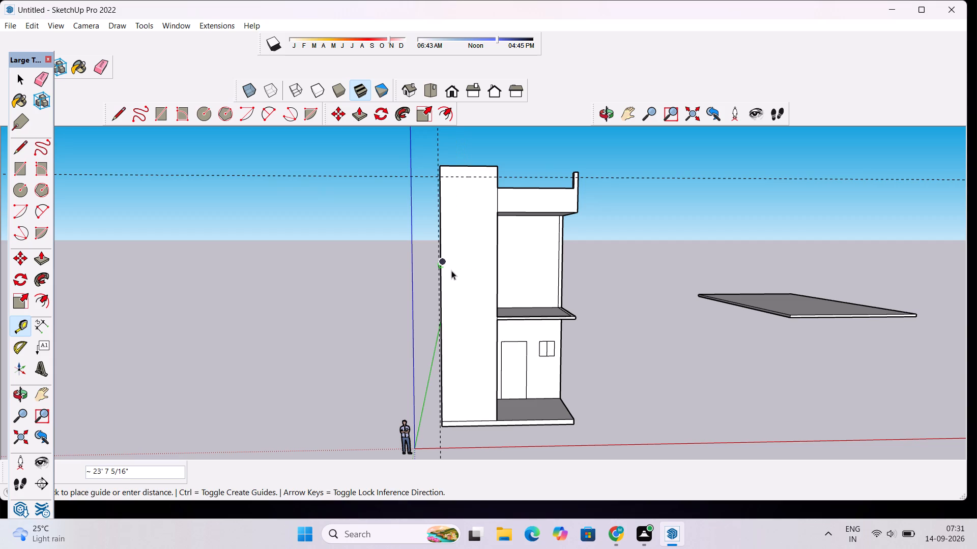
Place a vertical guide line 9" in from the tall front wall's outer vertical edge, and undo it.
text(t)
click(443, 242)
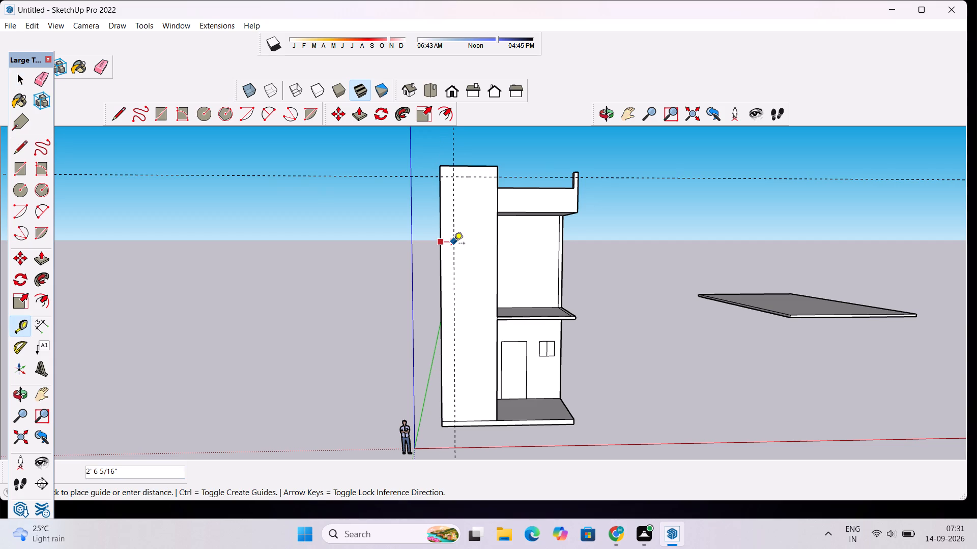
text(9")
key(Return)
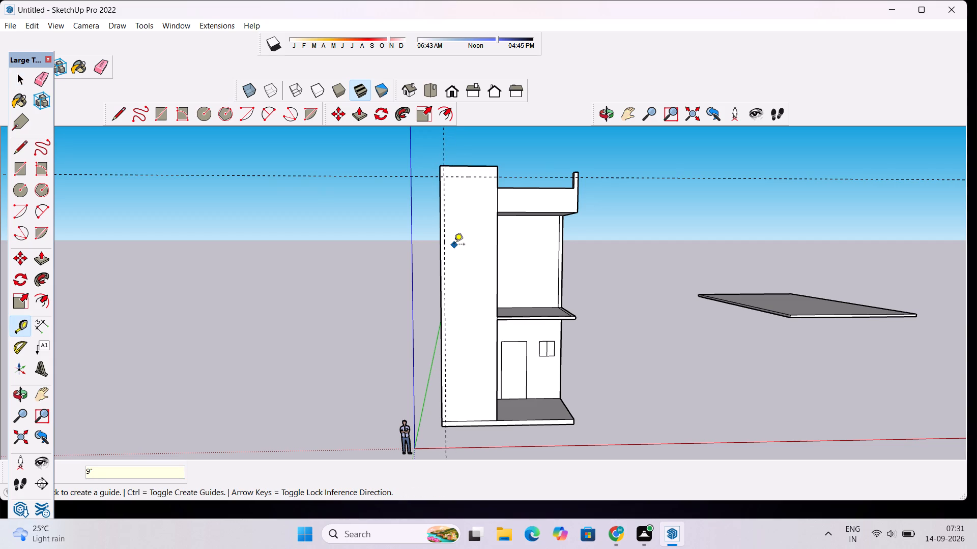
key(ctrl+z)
Place a vertical guide line 1' in from the outer vertical edge of the tall front wall.
click(439, 235)
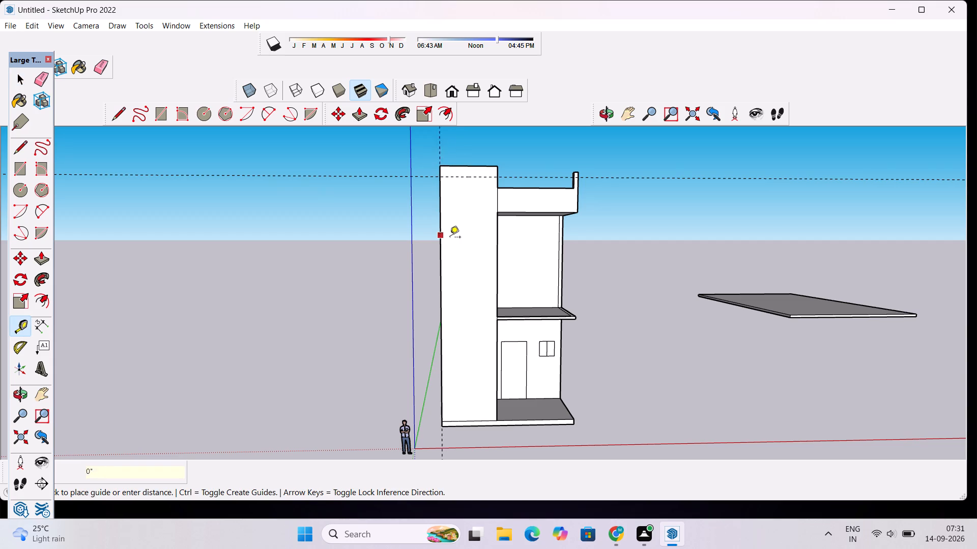
text(1')
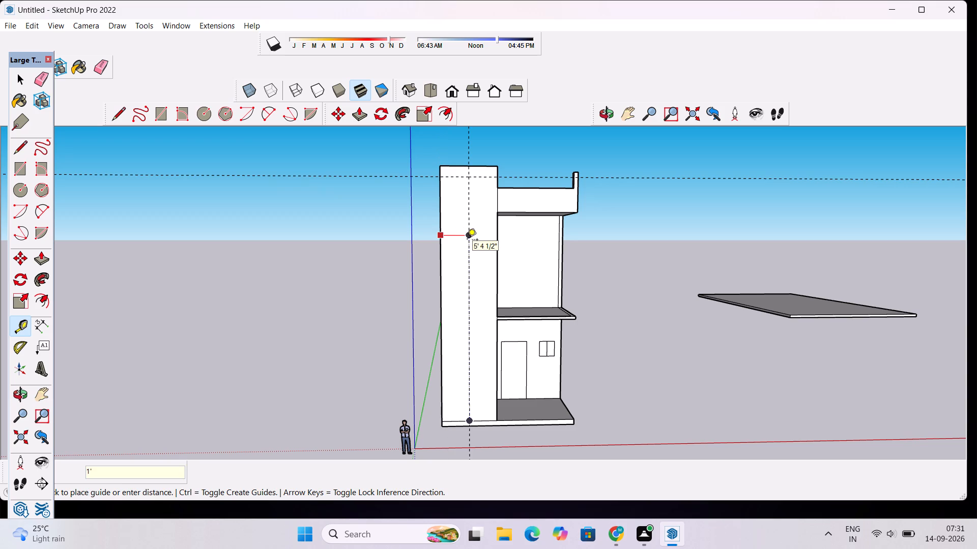
key(Return)
scroll(500, 284, up, 6)
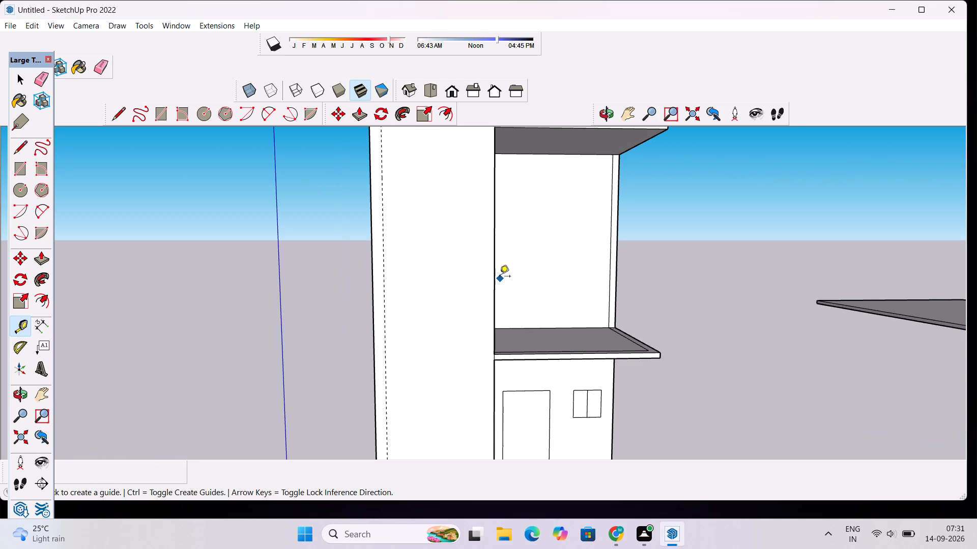
Place a vertical guide line 1' in from the tall front wall's inner vertical edge, beside the balcony side.
click(497, 264)
scroll(466, 269, down, 5)
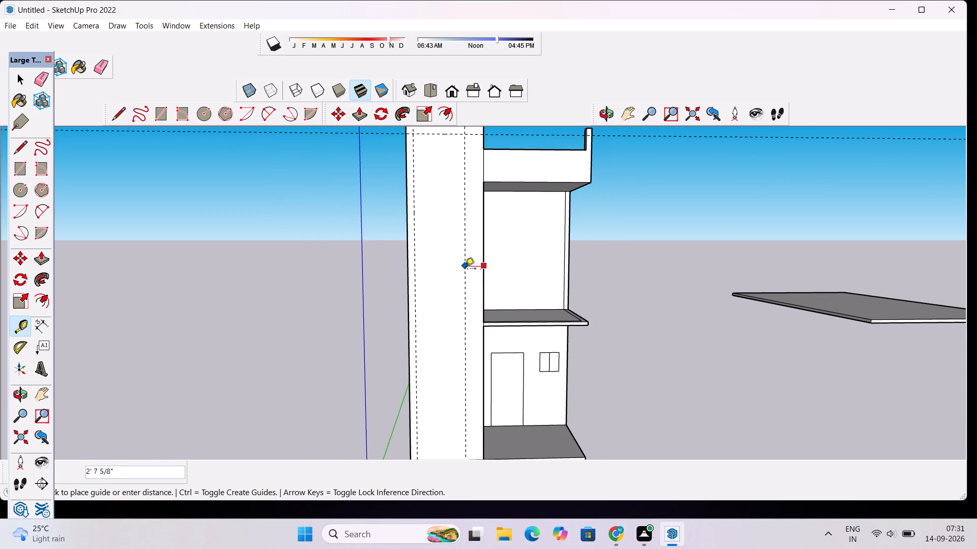
key(1)
key(apostrophe)
key(Return)
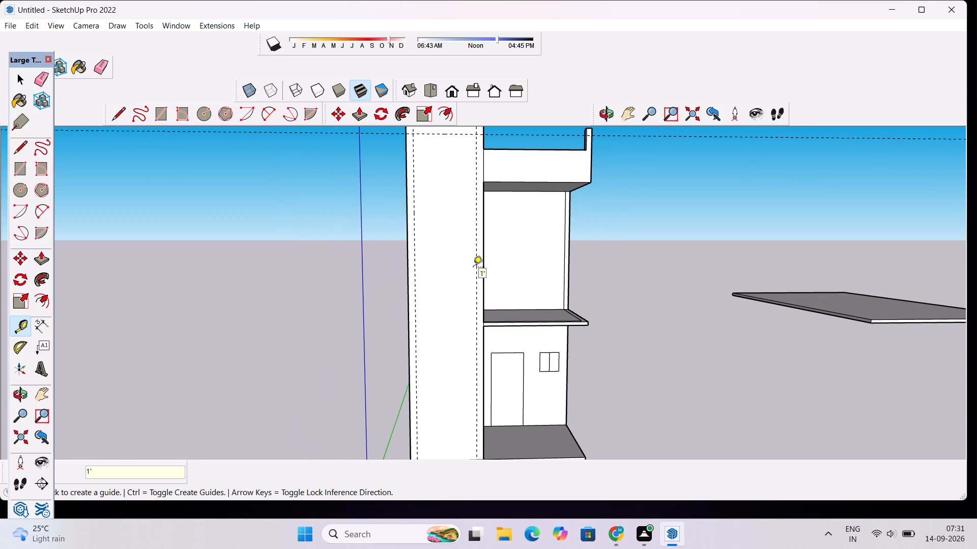
Draw a 47' by 9' rectangle on the tall front wall, from the upper guide intersection down to the base slab between the vertical guides.
scroll(467, 211, down, 5)
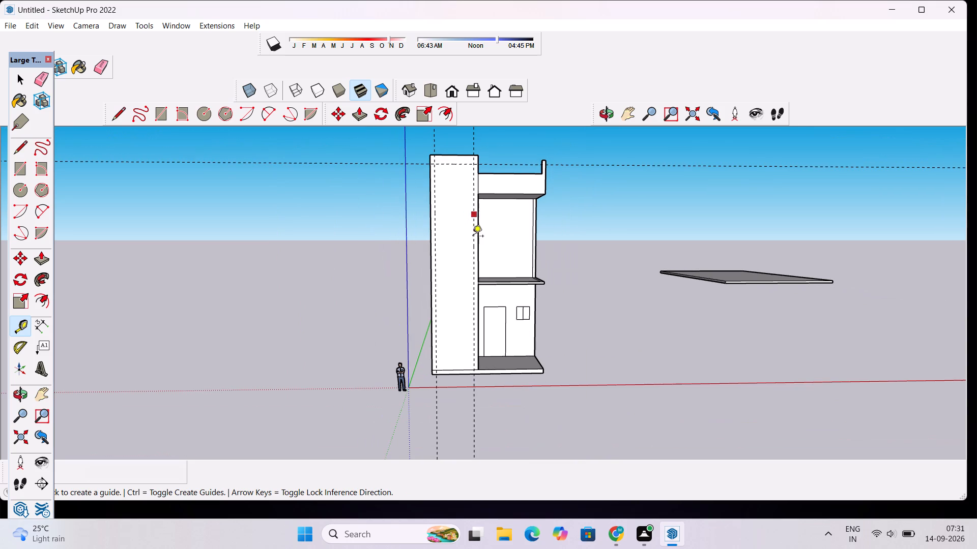
scroll(459, 388, up, 3)
scroll(465, 370, down, 5)
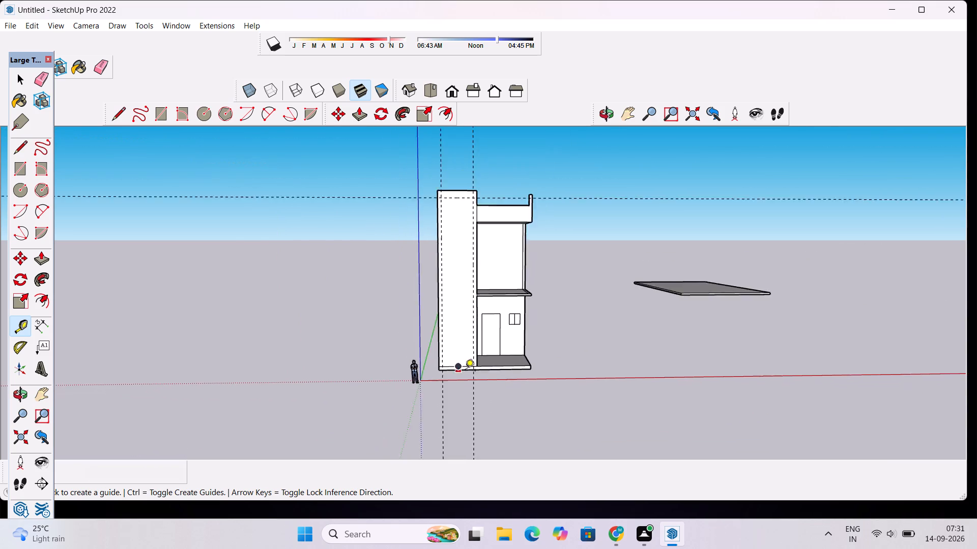
scroll(465, 371, down, 3)
scroll(466, 218, up, 6)
key(space)
key(r)
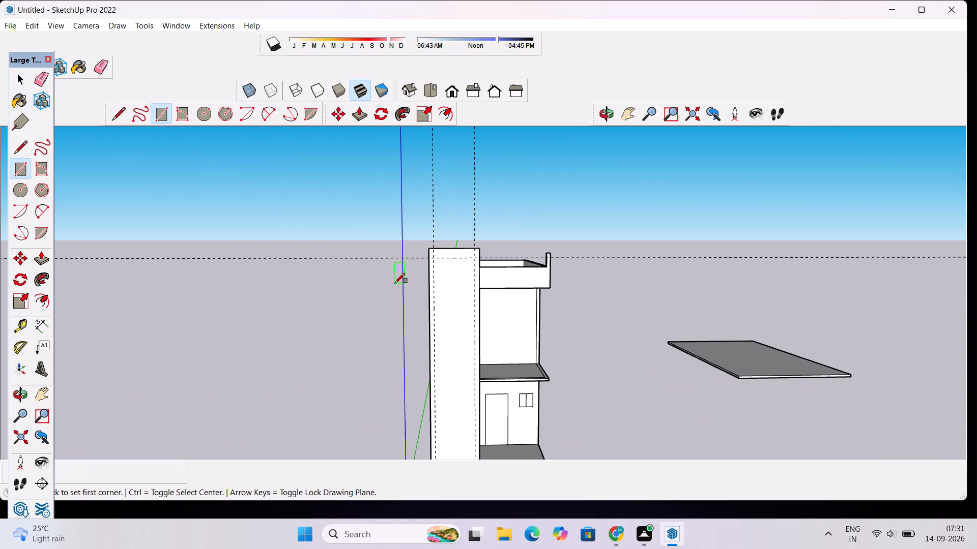
scroll(395, 283, up, 4)
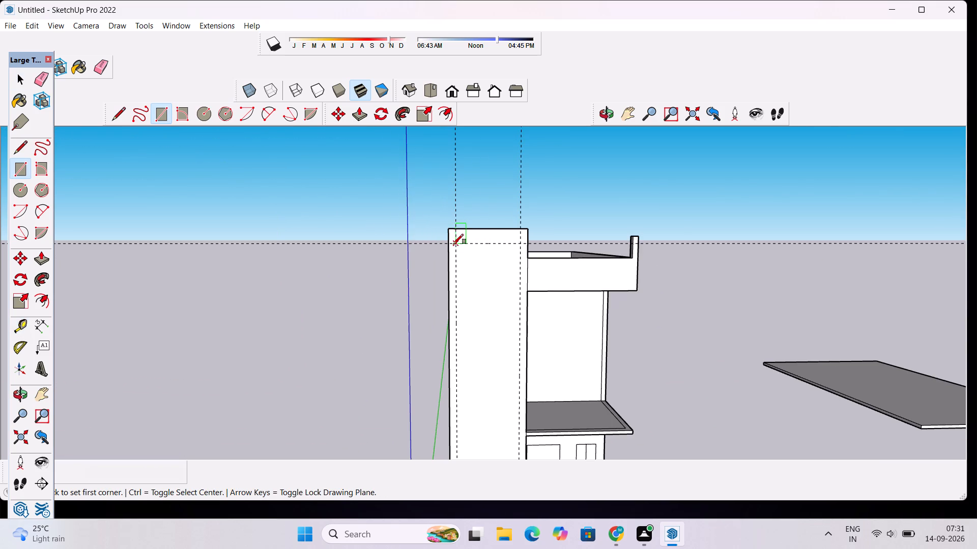
click(454, 243)
scroll(463, 276, down, 12)
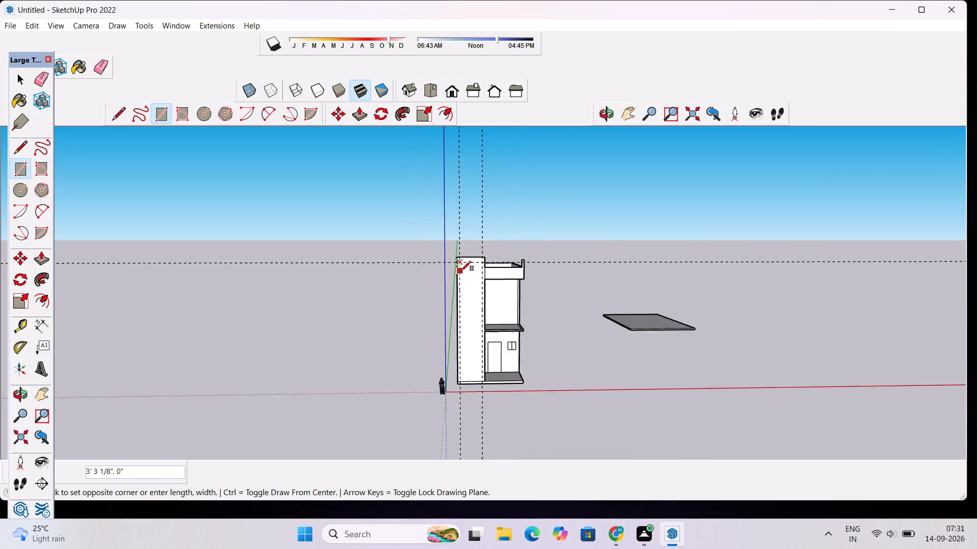
scroll(461, 271, down, 3)
scroll(483, 352, up, 11)
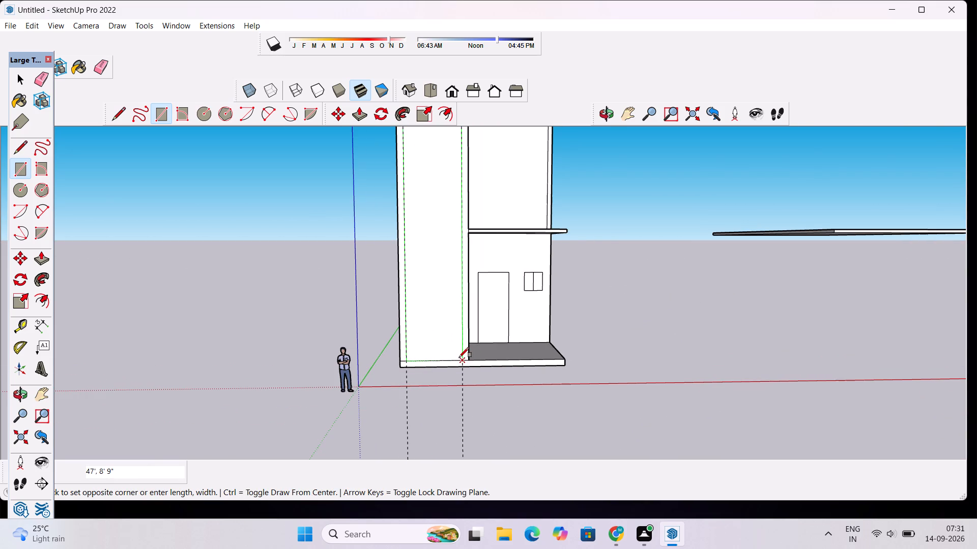
click(461, 360)
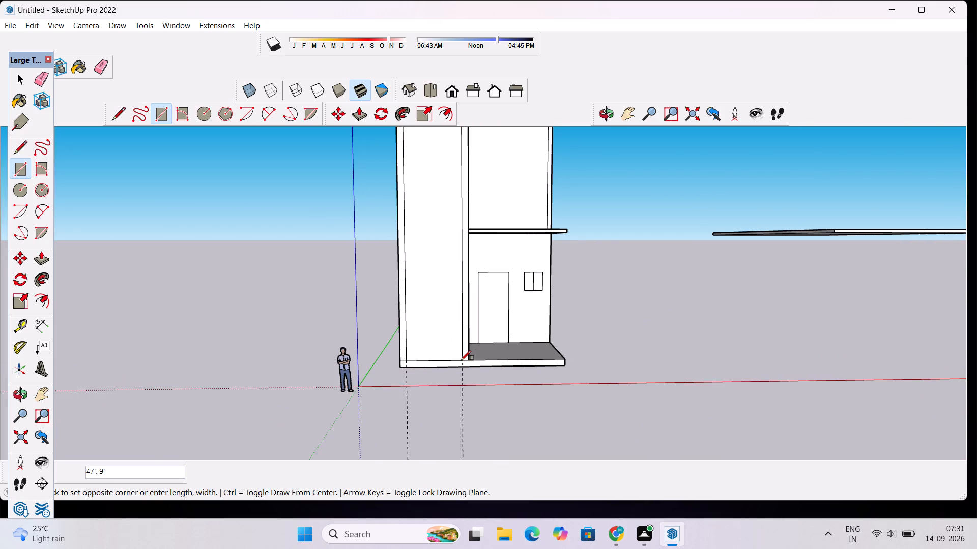
key(space)
Erase the two vertical guide lines and the horizontal guide line around the tall front wall.
scroll(461, 360, down, 10)
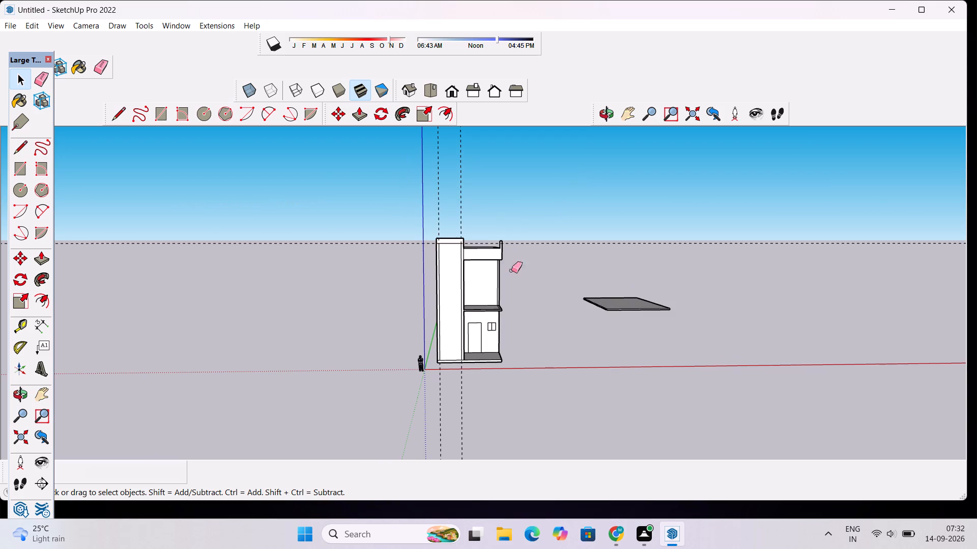
key(e)
scroll(457, 195, up, 4)
drag(471, 187, 425, 212)
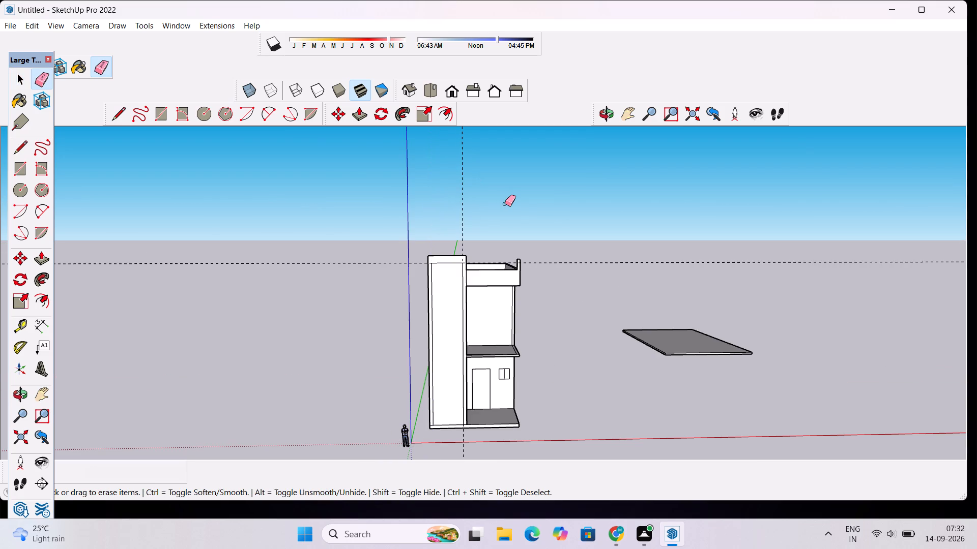
click(463, 190)
click(556, 264)
click(556, 261)
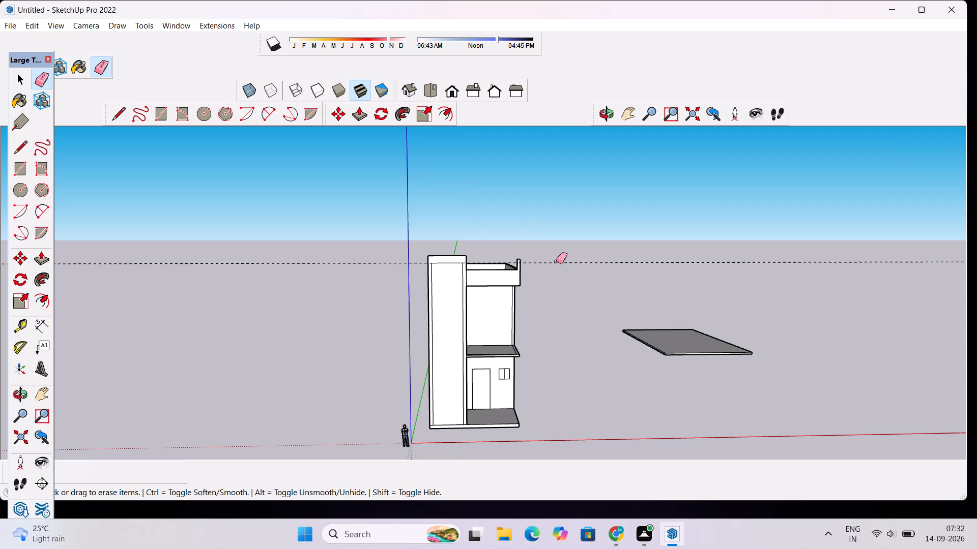
click(556, 262)
scroll(556, 262, down, 5)
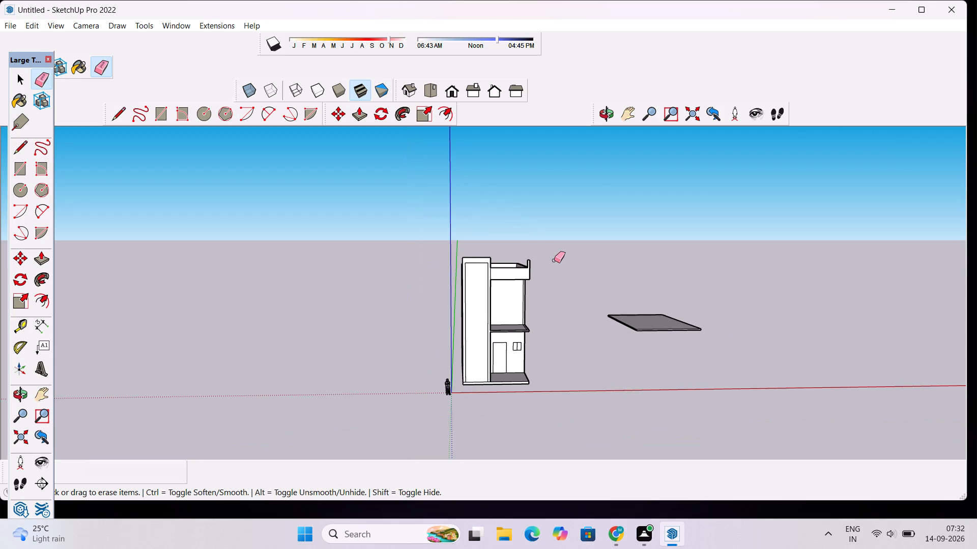
Examine the inset rectangle on the tall front wall from above and from the front.
scroll(552, 260, down, 1)
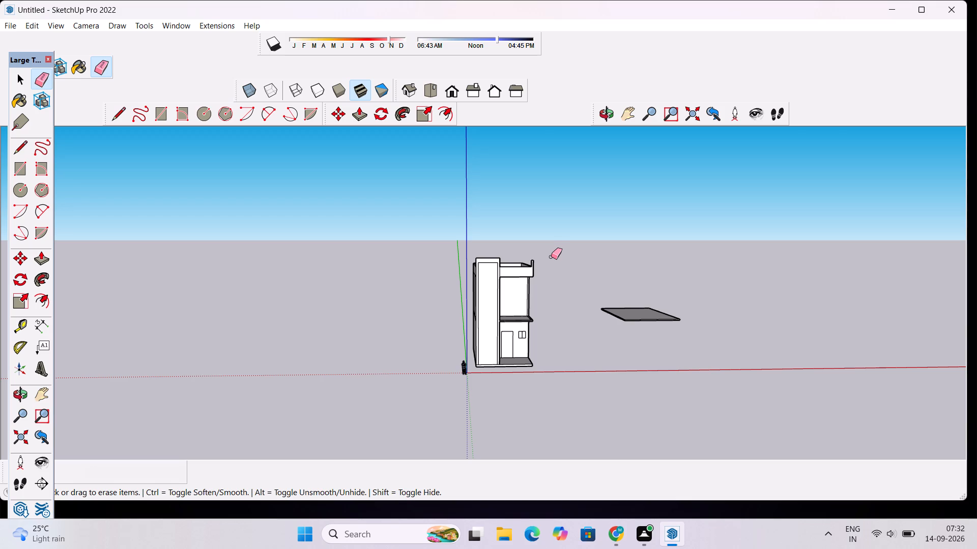
scroll(521, 279, up, 5)
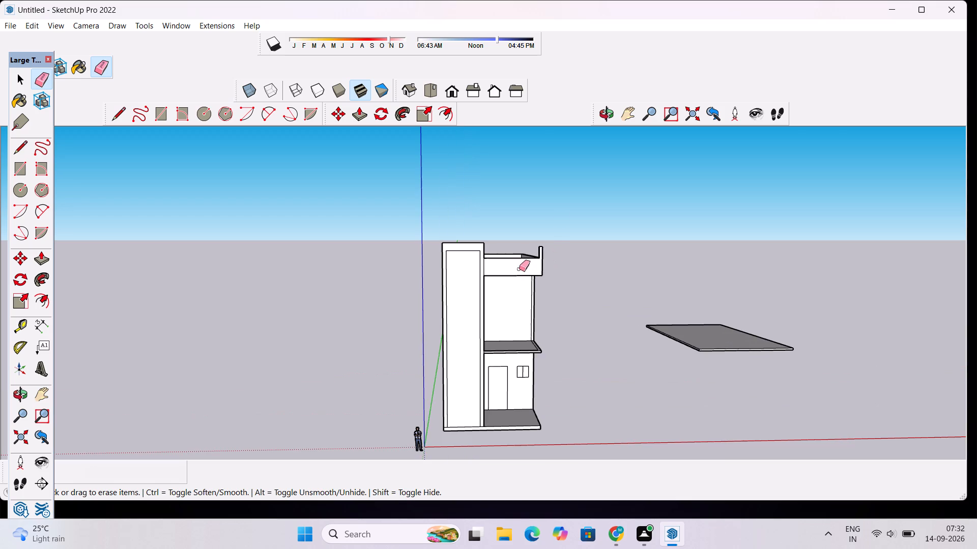
click(603, 116)
drag(589, 226, 464, 276)
scroll(446, 267, up, 6)
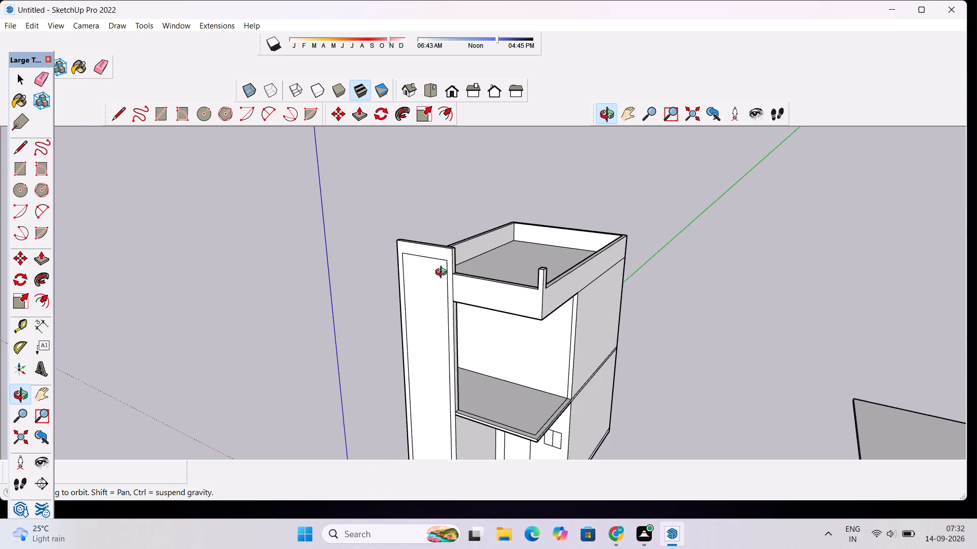
scroll(443, 274, up, 4)
drag(446, 280, 519, 273)
scroll(519, 273, down, 4)
drag(484, 324, 508, 254)
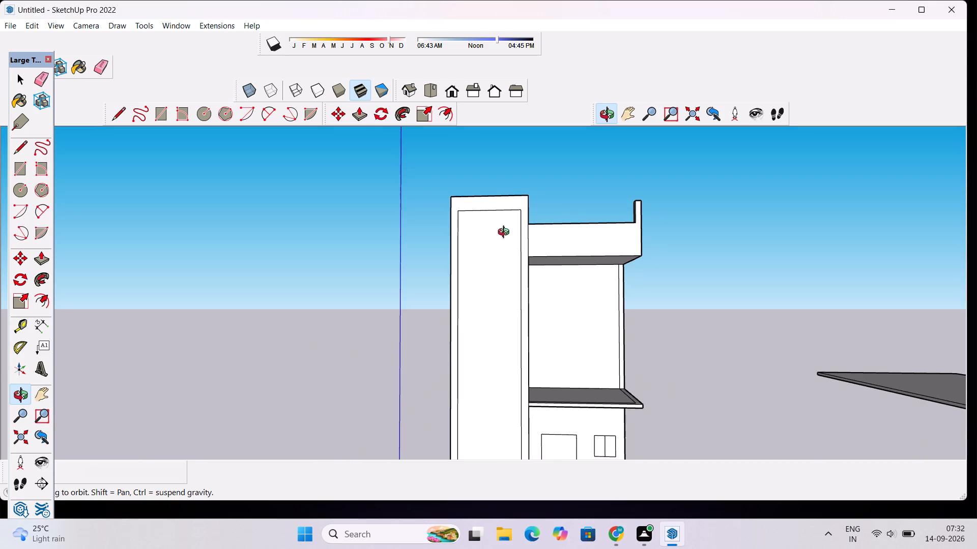
scroll(480, 237, up, 3)
scroll(480, 237, down, 10)
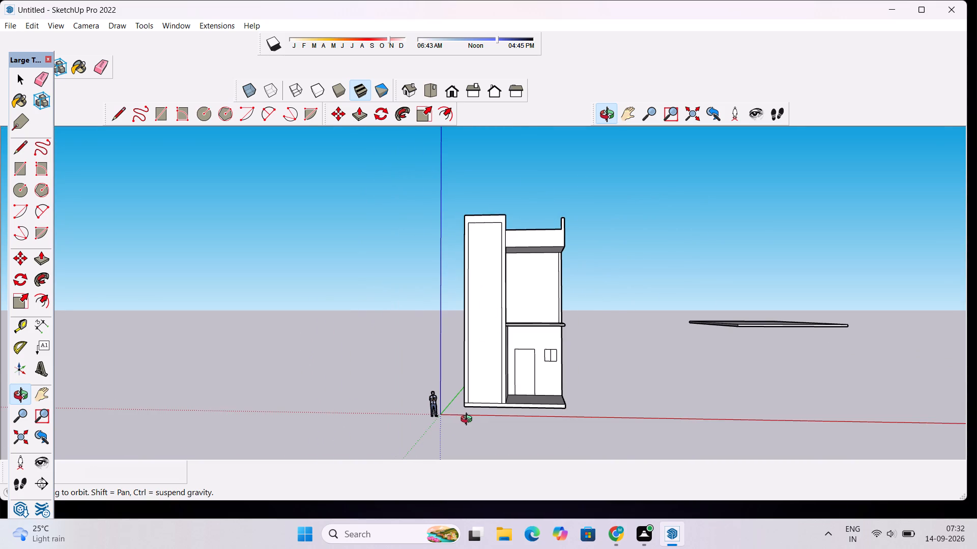
Draw a 1' vertical line down the base slab's front face from the tall wall's inner bottom corner.
scroll(467, 416, up, 15)
scroll(466, 319, down, 7)
drag(466, 319, 473, 340)
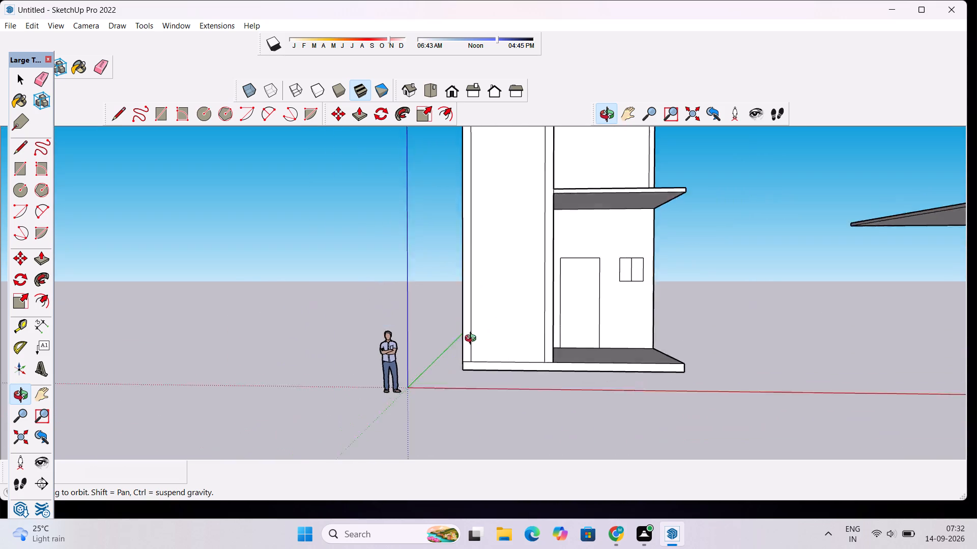
drag(473, 340, 475, 358)
scroll(553, 389, up, 4)
key(space)
scroll(554, 389, up, 2)
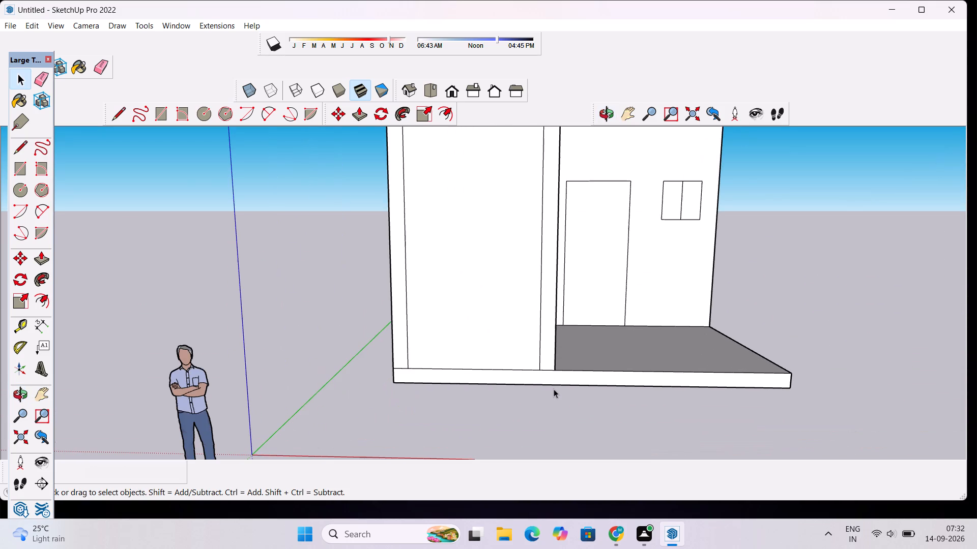
key(l)
click(554, 373)
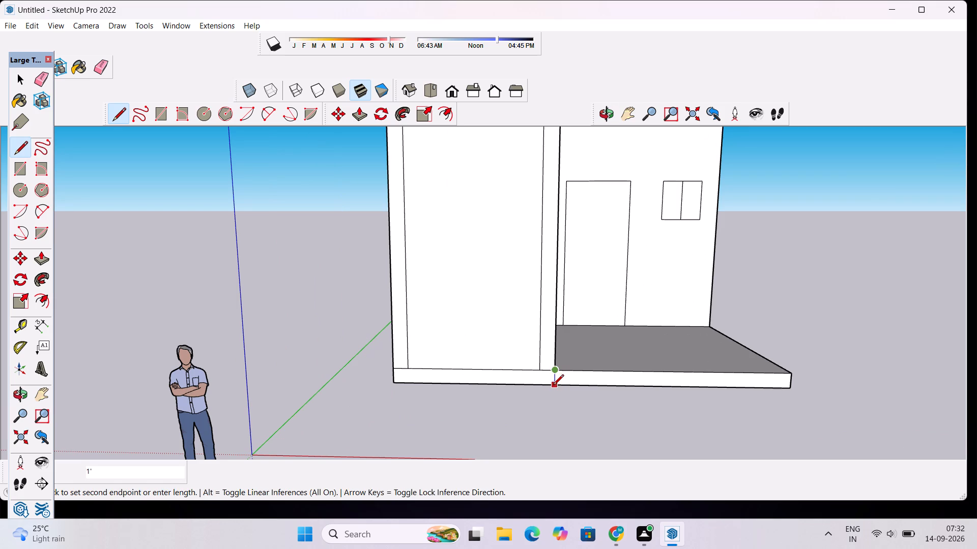
click(553, 386)
key(space)
Erase the seam segments between the tall front wall and base slab on both sides of the inset rectangle.
key(e)
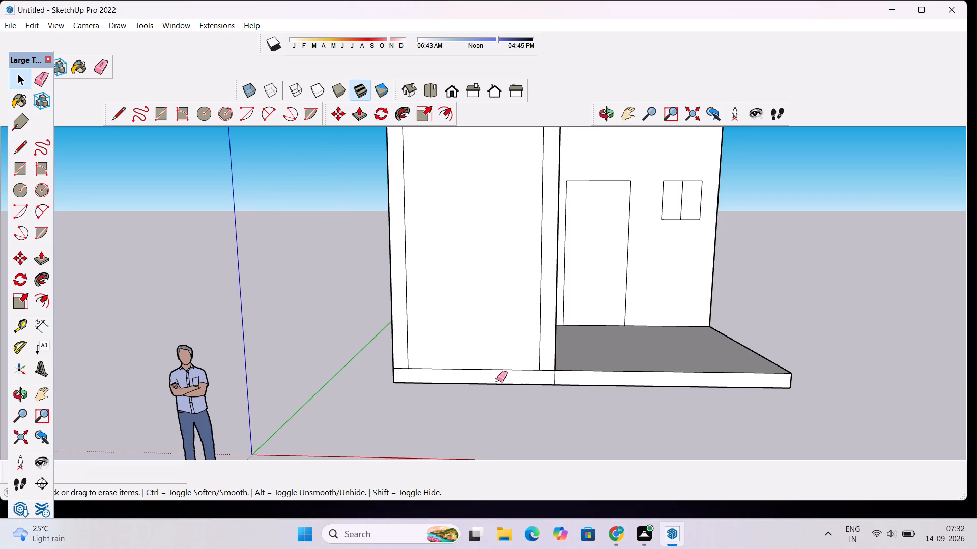
scroll(417, 365, up, 5)
drag(390, 359, 390, 372)
scroll(413, 333, down, 9)
scroll(506, 339, up, 2)
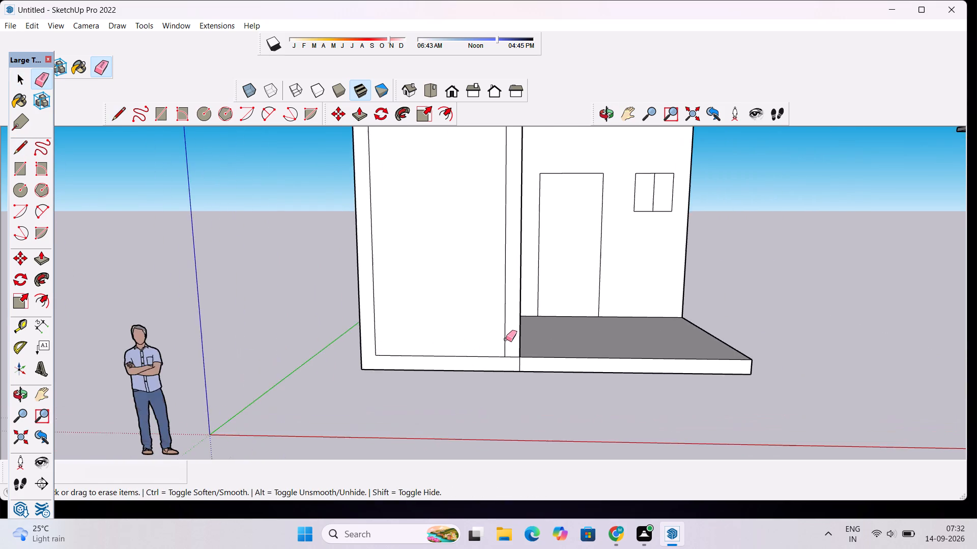
scroll(506, 339, up, 4)
scroll(478, 381, up, 4)
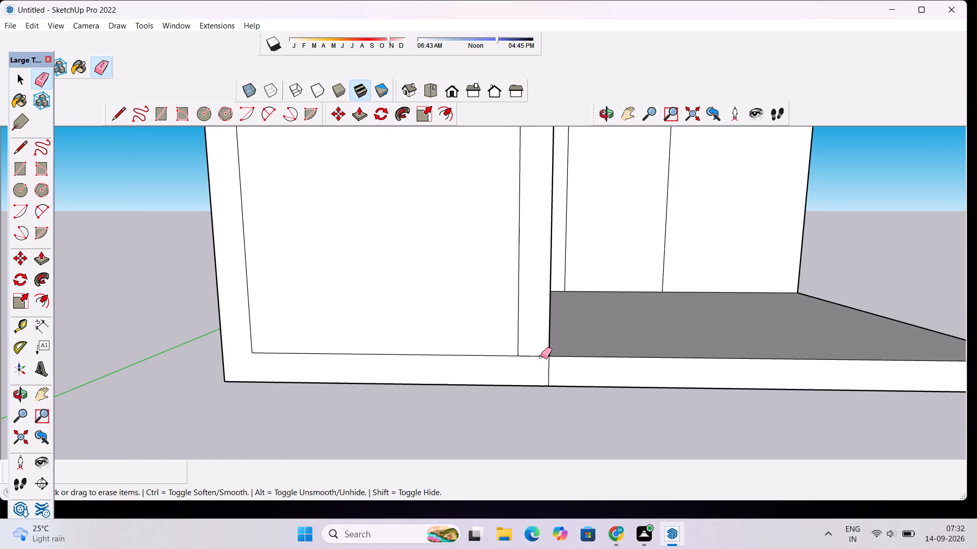
click(541, 357)
scroll(541, 357, down, 20)
scroll(541, 357, down, 2)
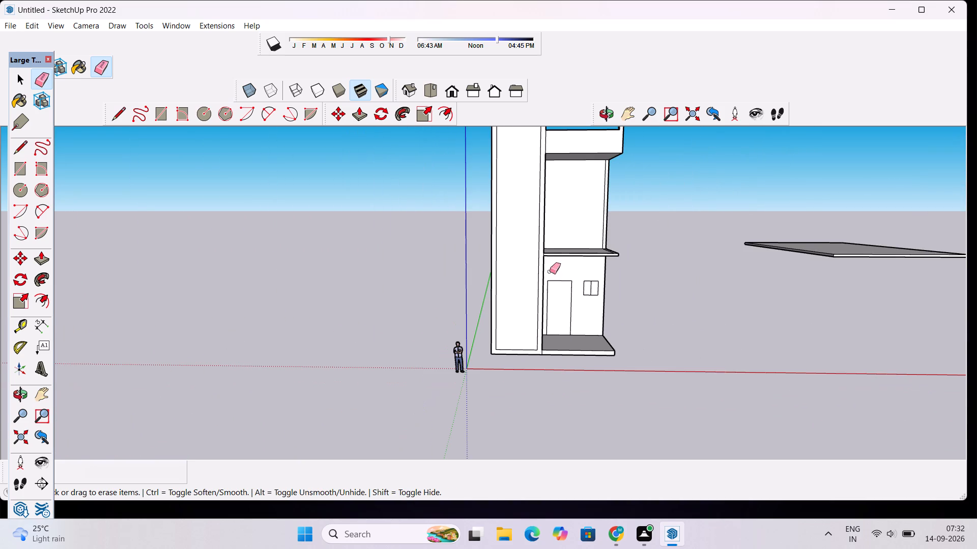
Examine the building's front, roof walls and framed tall front wall from several elevated angles.
click(602, 117)
drag(609, 204, 542, 242)
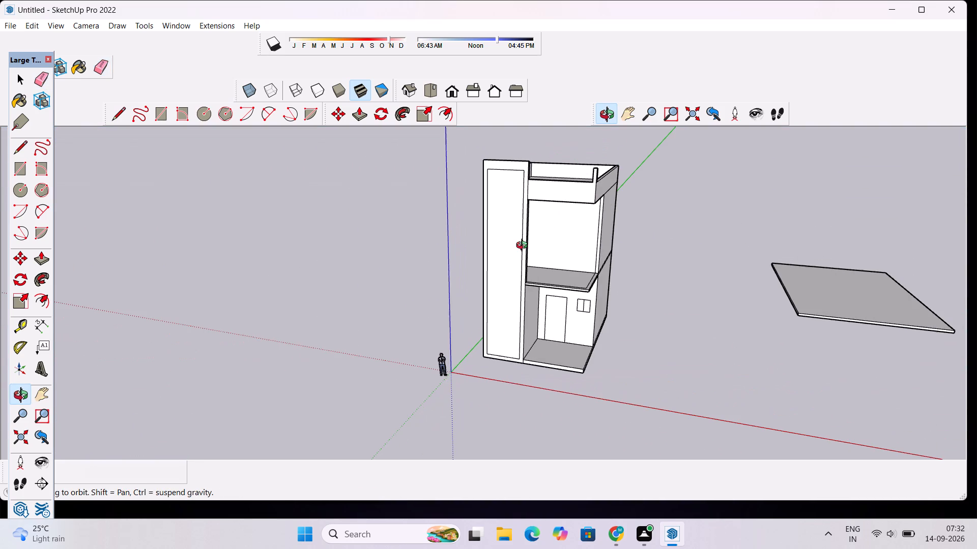
scroll(510, 268, up, 4)
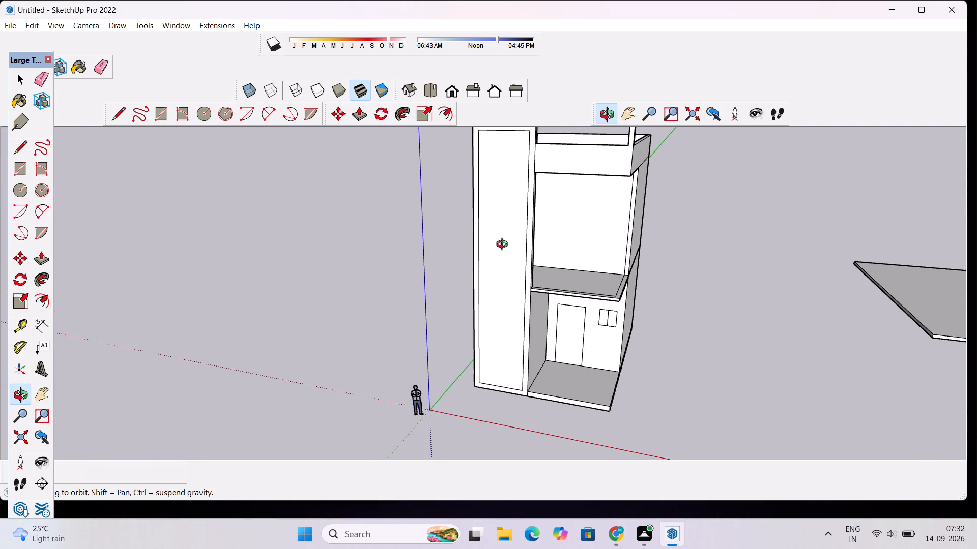
scroll(503, 245, down, 5)
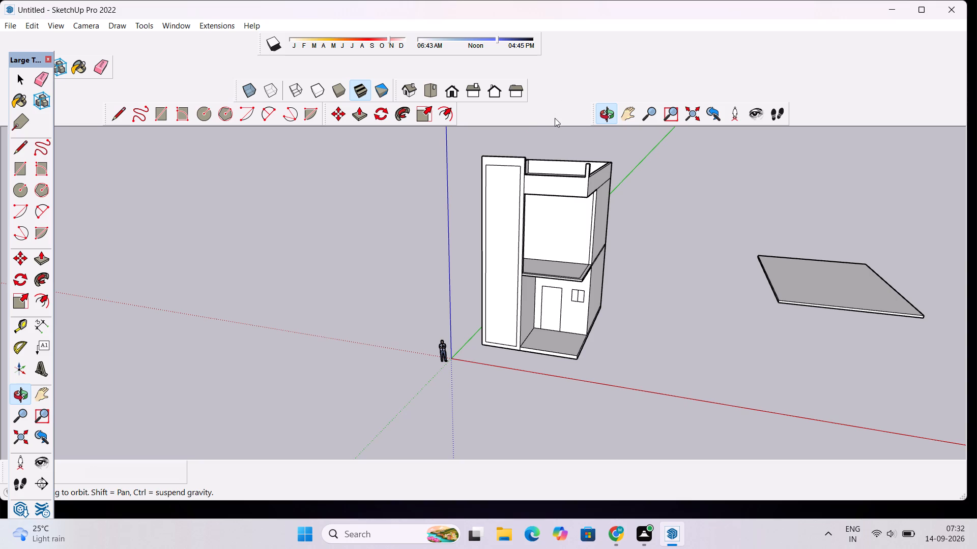
scroll(508, 146, up, 2)
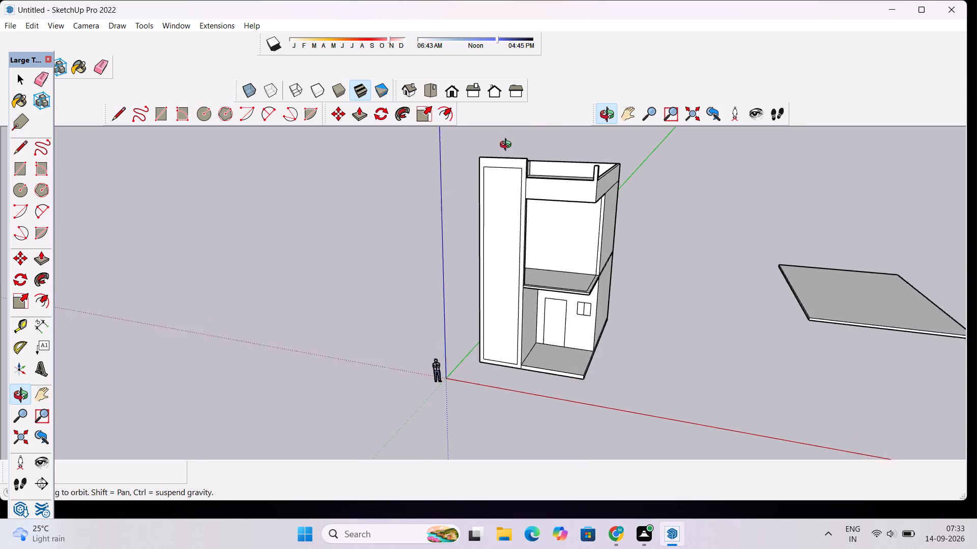
scroll(508, 146, up, 6)
drag(505, 189, 609, 233)
scroll(603, 217, up, 3)
scroll(615, 213, down, 5)
drag(712, 247, 637, 241)
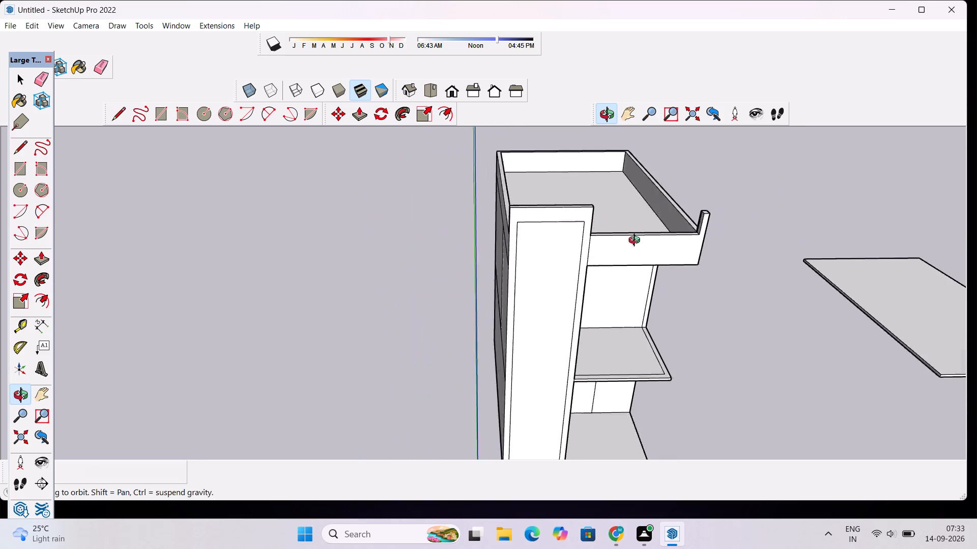
drag(637, 241, 636, 241)
scroll(595, 233, down, 4)
shift+drag(595, 237, 483, 200)
scroll(433, 204, up, 4)
drag(422, 238, 423, 236)
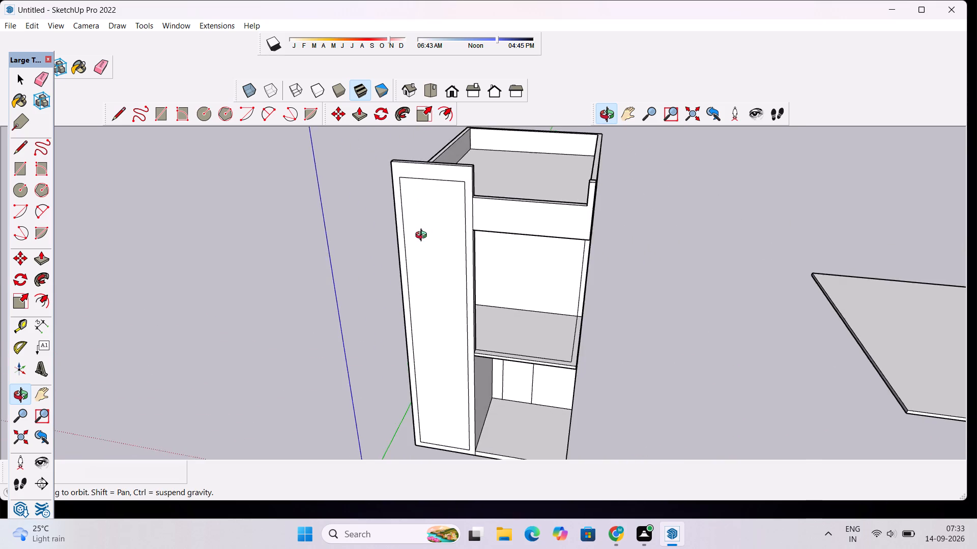
drag(423, 236, 442, 207)
scroll(457, 184, down, 5)
shift+drag(459, 159, 464, 206)
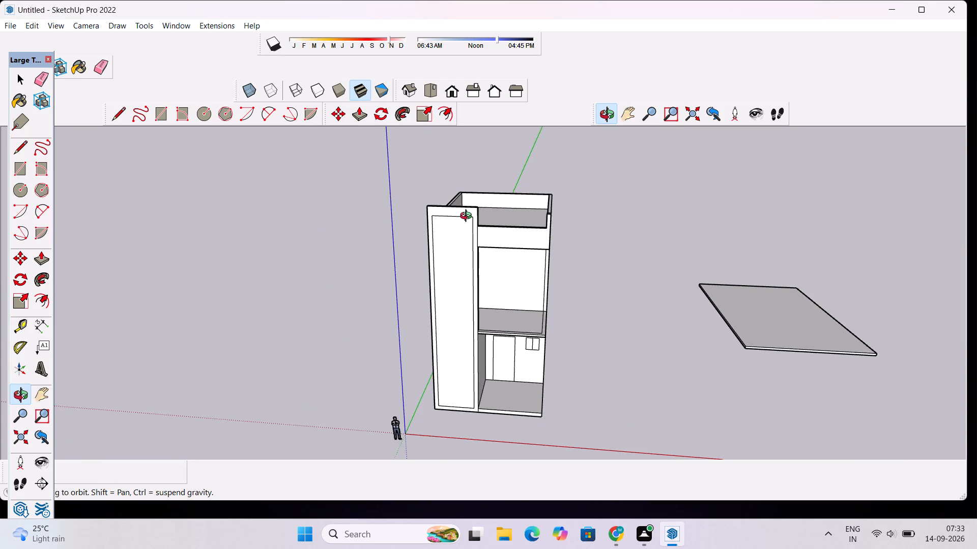
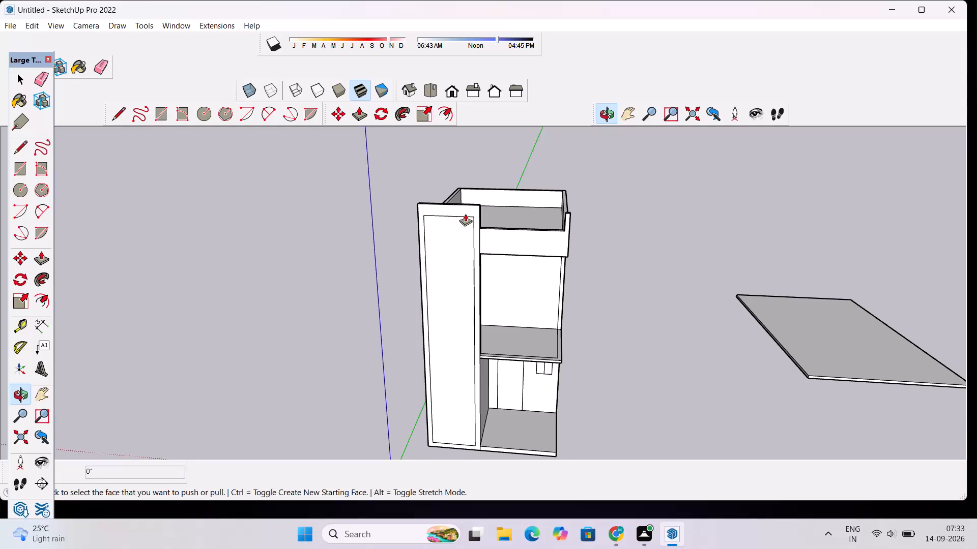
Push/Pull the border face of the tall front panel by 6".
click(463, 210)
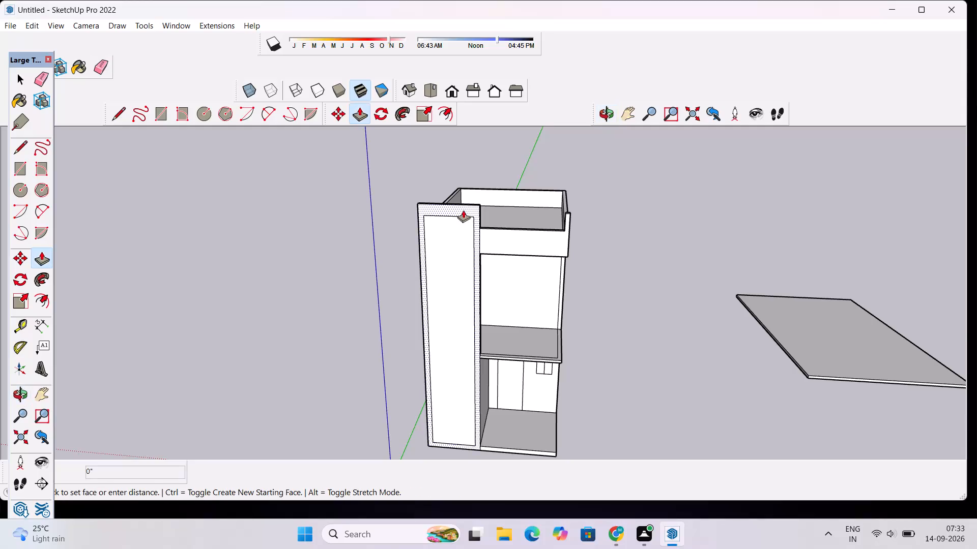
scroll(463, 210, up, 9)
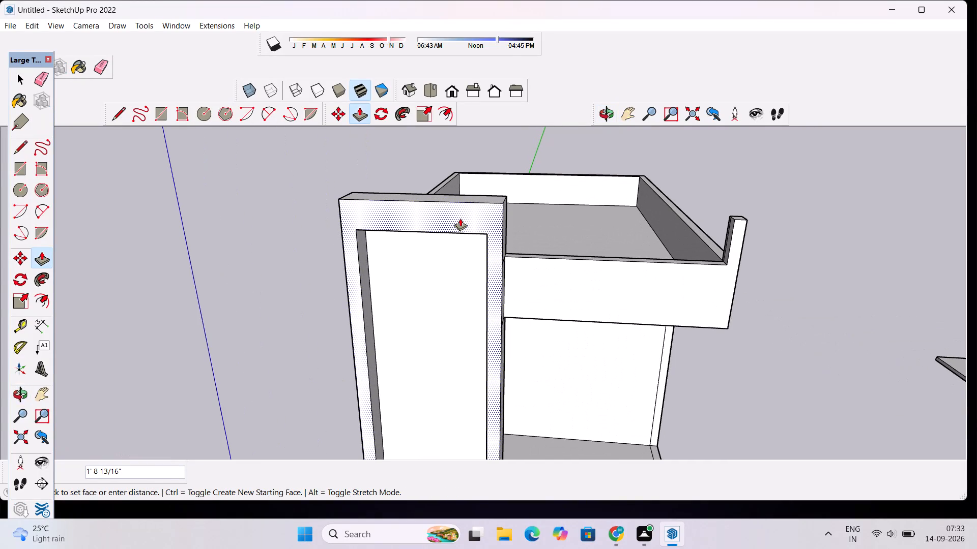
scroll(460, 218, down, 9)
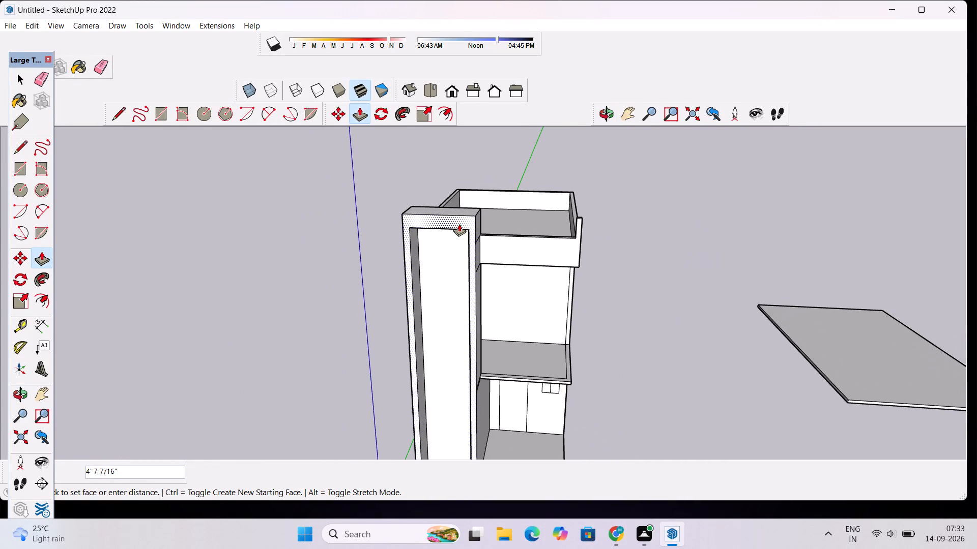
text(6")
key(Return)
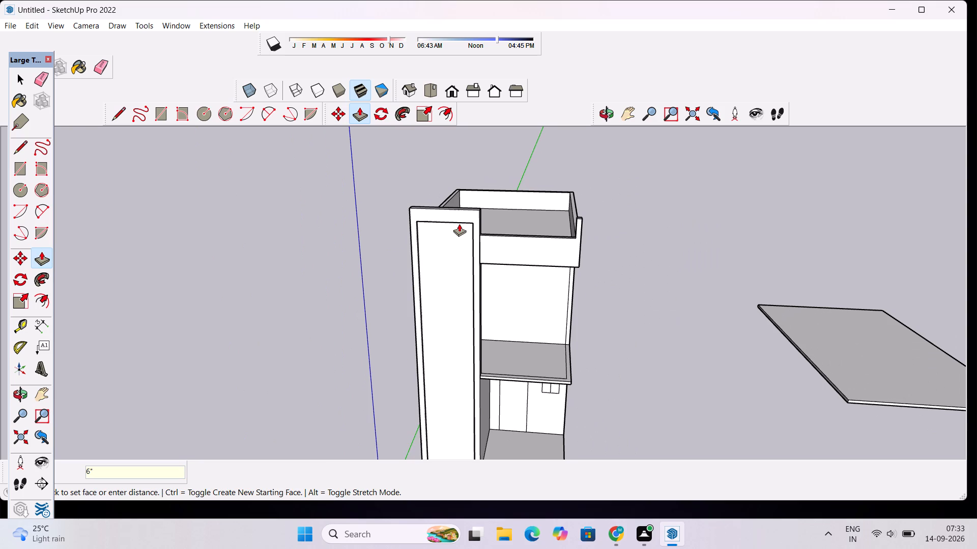
Examine the tall panel's frame and recess from the side, front, below and above.
click(605, 110)
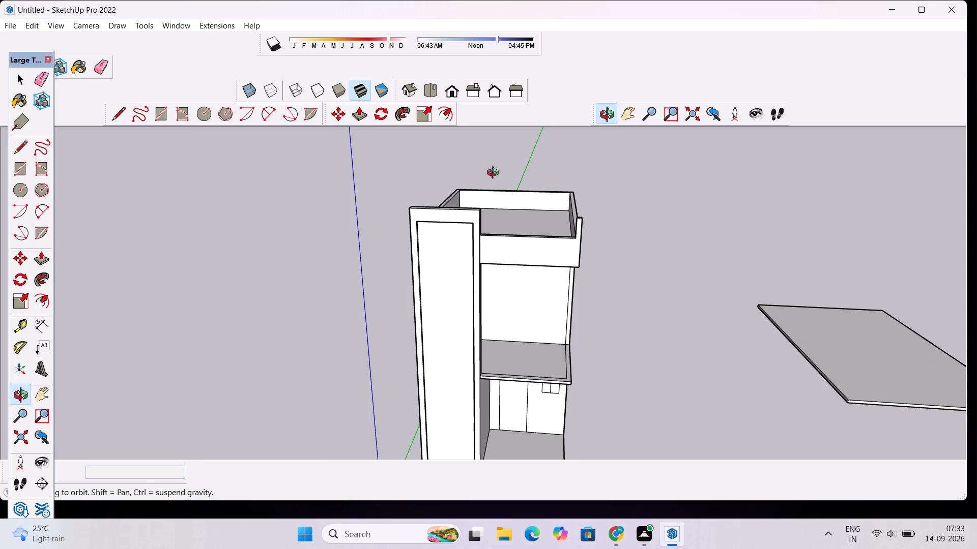
drag(426, 188, 676, 157)
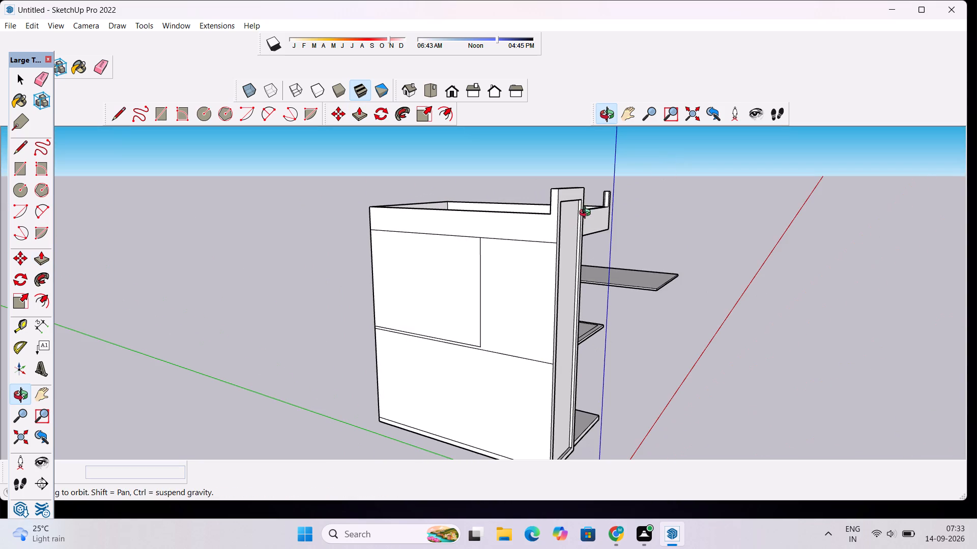
scroll(579, 191, down, 6)
drag(628, 277, 385, 247)
scroll(472, 189, up, 5)
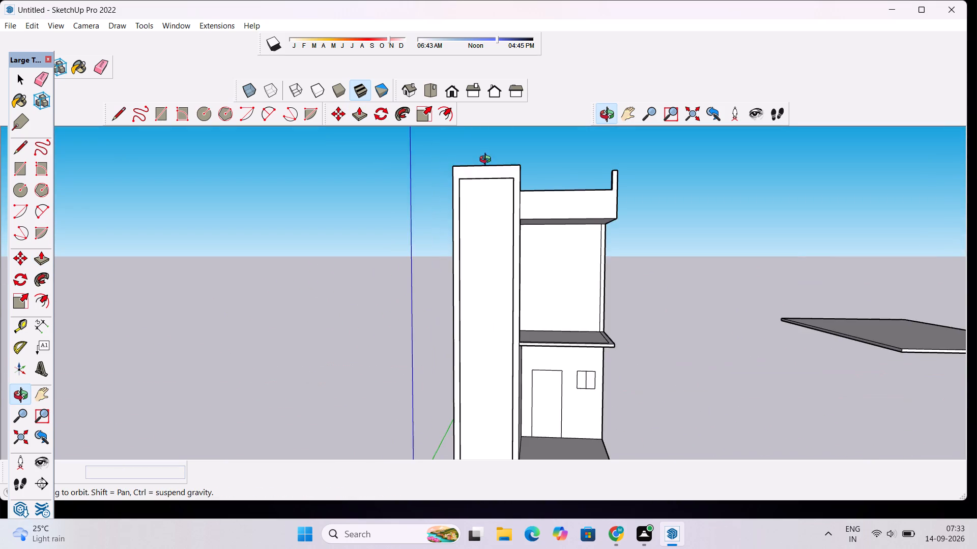
drag(490, 180, 493, 265)
scroll(491, 223, down, 8)
drag(479, 326, 500, 175)
scroll(518, 205, up, 6)
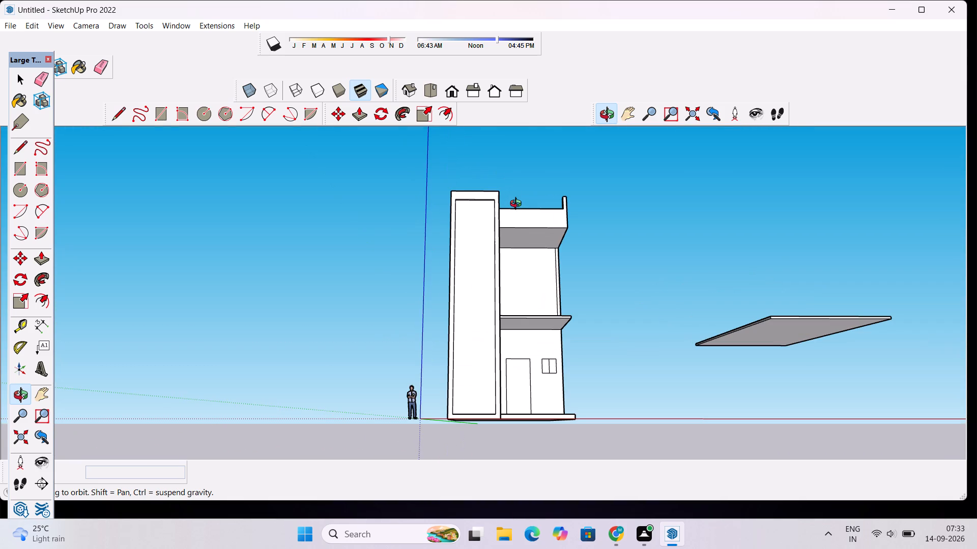
scroll(510, 221, up, 4)
scroll(510, 221, down, 3)
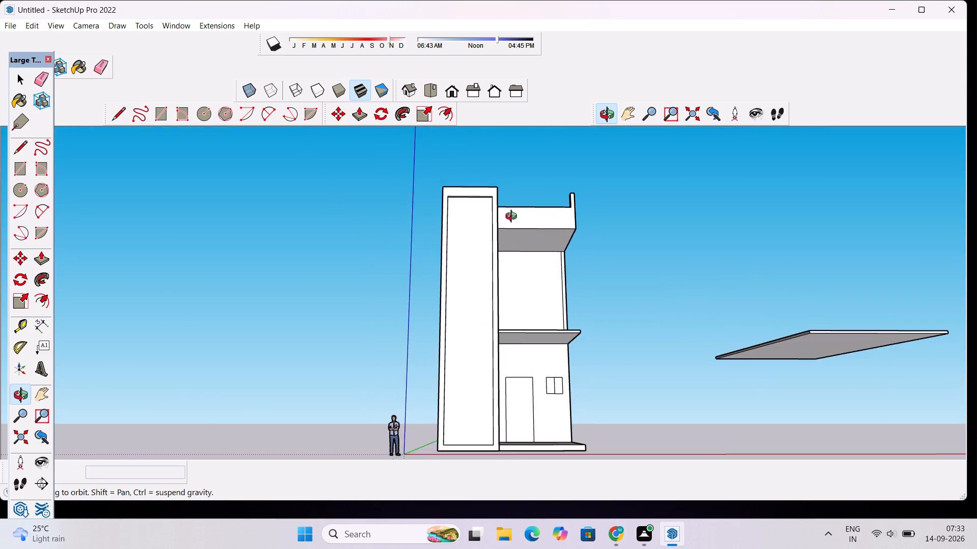
drag(514, 218, 471, 387)
scroll(510, 320, up, 5)
scroll(464, 293, up, 5)
drag(435, 285, 436, 292)
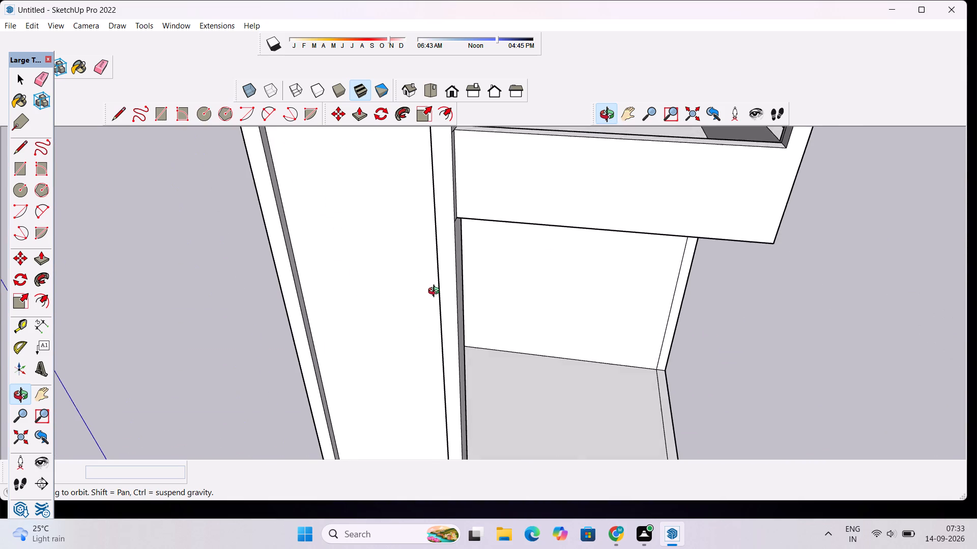
drag(436, 292, 482, 308)
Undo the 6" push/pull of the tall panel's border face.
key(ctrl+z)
Place a horizontal guide 9" below the top edge of the upper front parapet.
scroll(510, 261, down, 3)
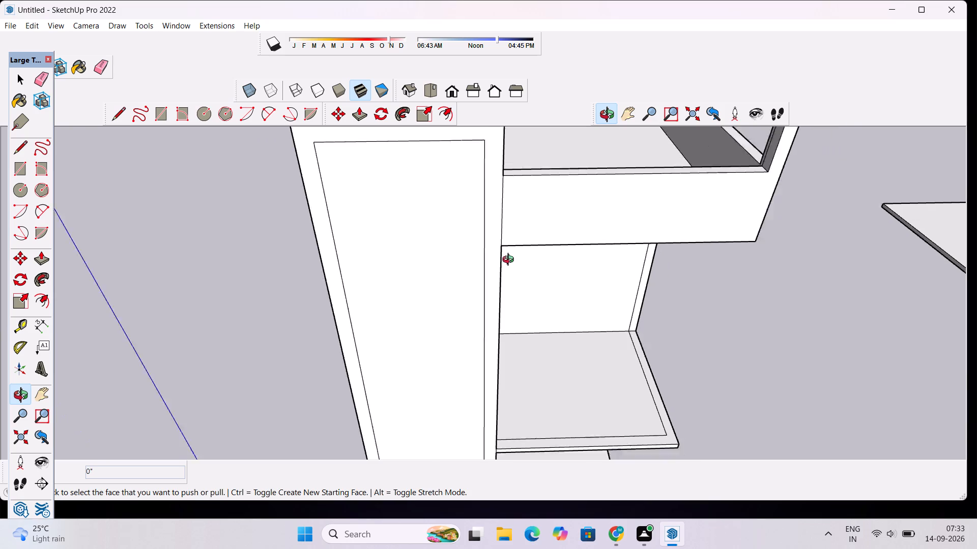
scroll(510, 261, down, 2)
drag(481, 266, 511, 219)
scroll(555, 215, down, 4)
shift+drag(608, 204, 435, 271)
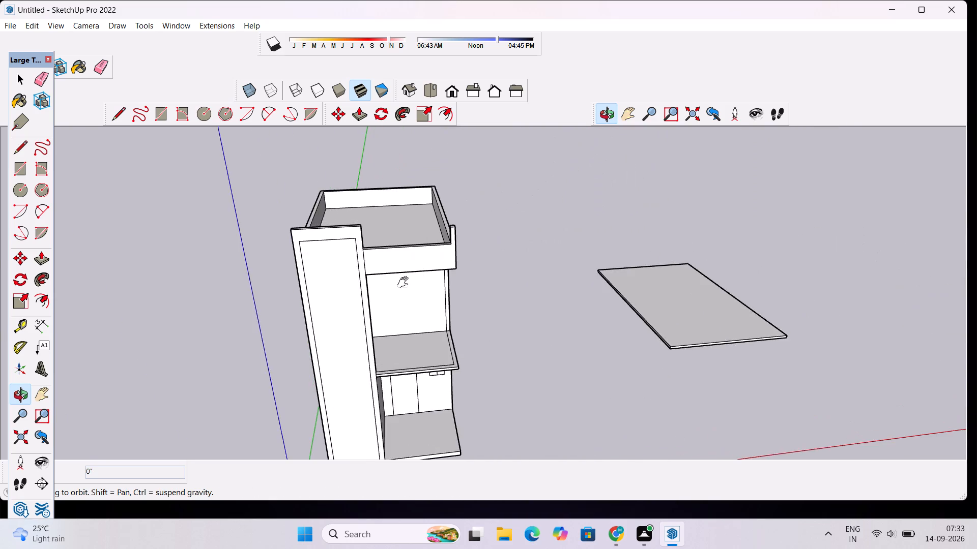
scroll(405, 283, up, 5)
drag(415, 299, 377, 259)
scroll(354, 184, up, 3)
shift+drag(354, 184, 364, 222)
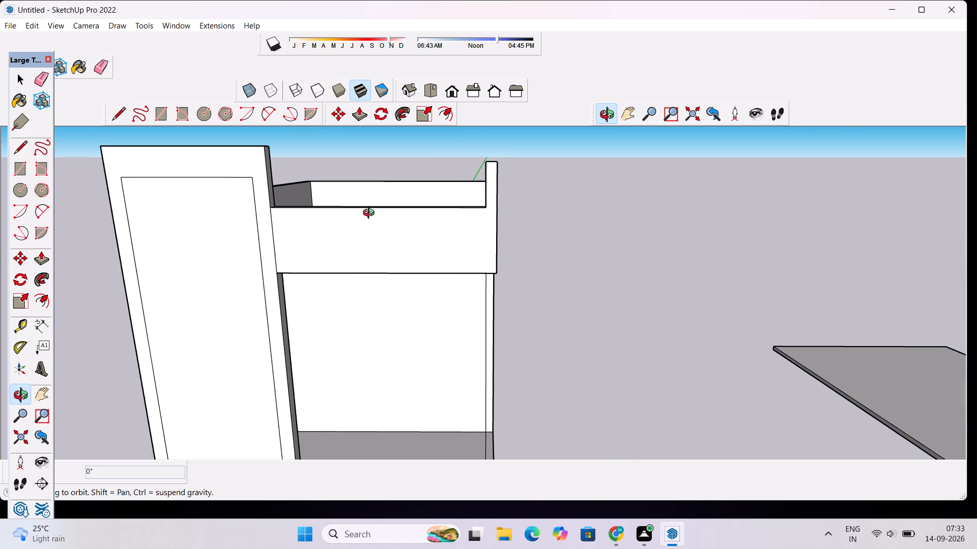
scroll(413, 189, up, 4)
scroll(367, 216, down, 5)
drag(337, 248, 350, 249)
scroll(369, 234, up, 3)
key(t)
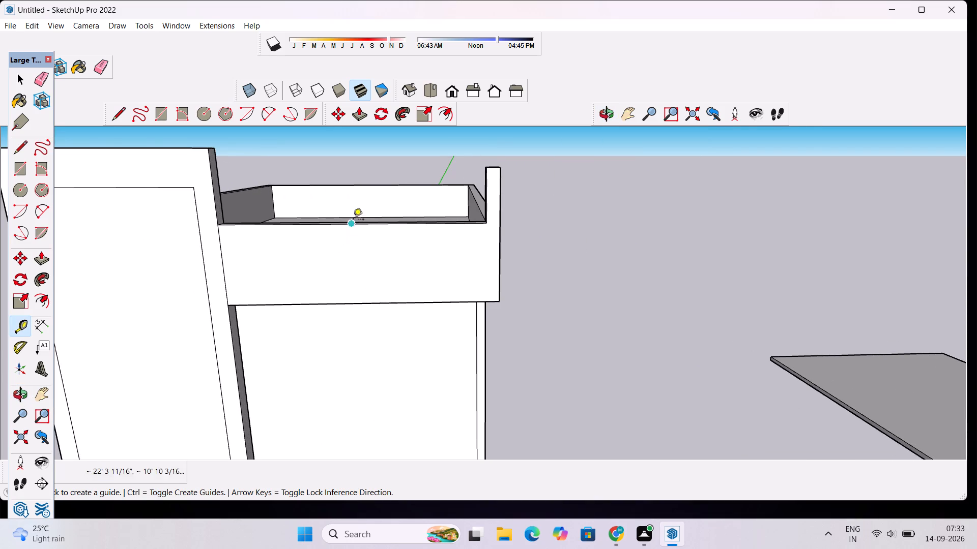
click(351, 224)
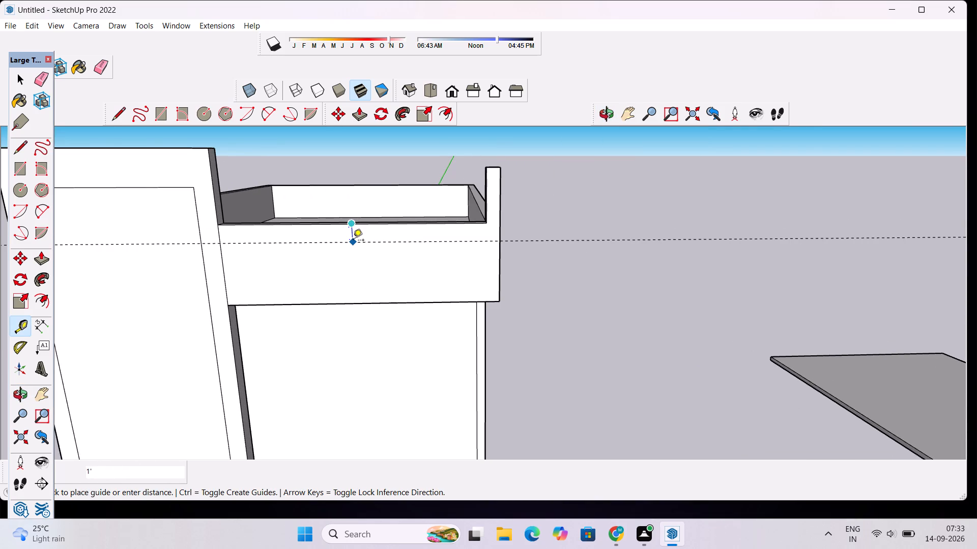
text(9")
key(Return)
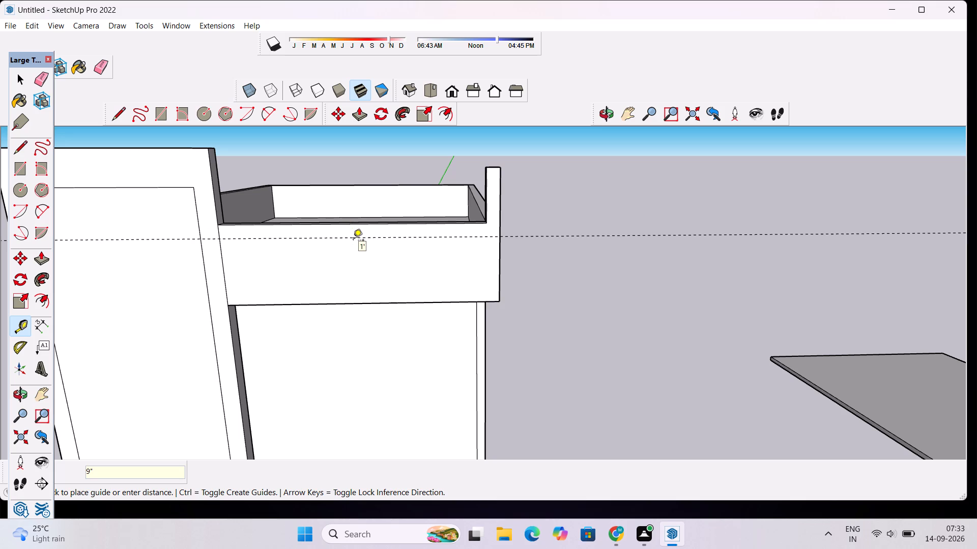
Place a vertical guide 2.5" outward from the inner edge of the raised post at the parapet's end.
scroll(488, 214, up, 8)
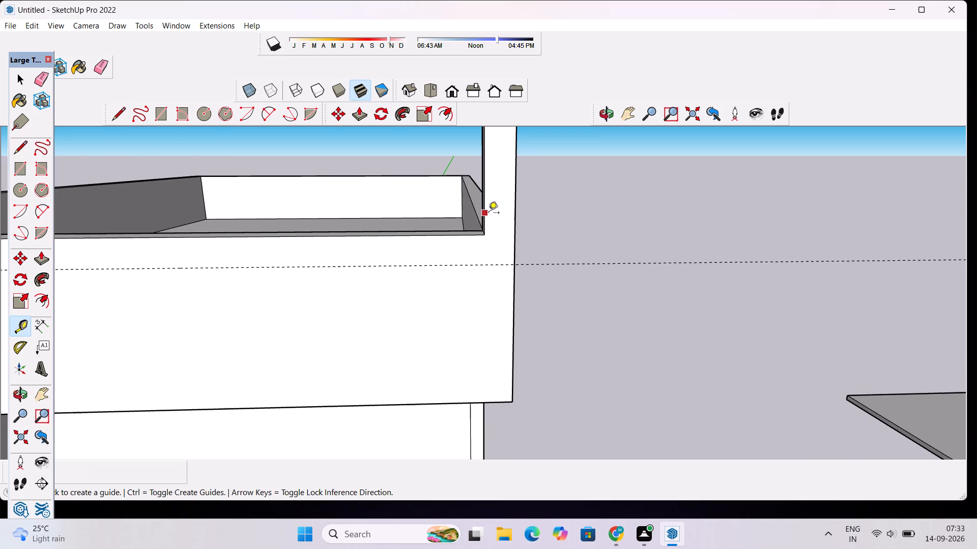
click(481, 205)
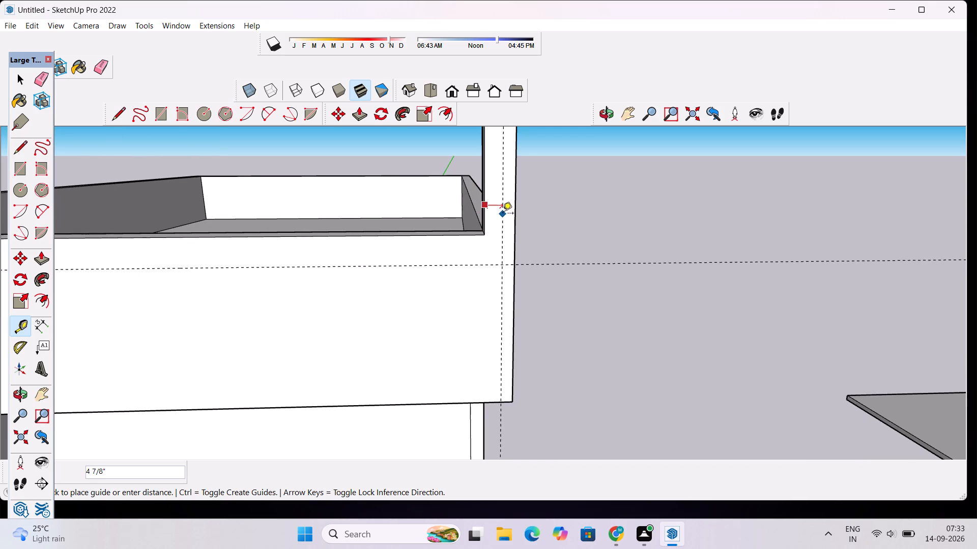
scroll(516, 207, down, 9)
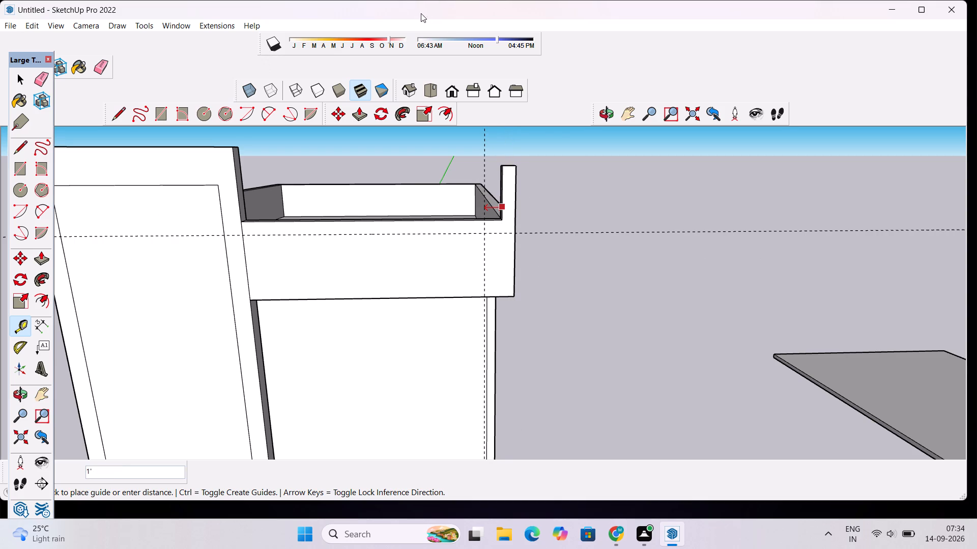
scroll(511, 181, up, 8)
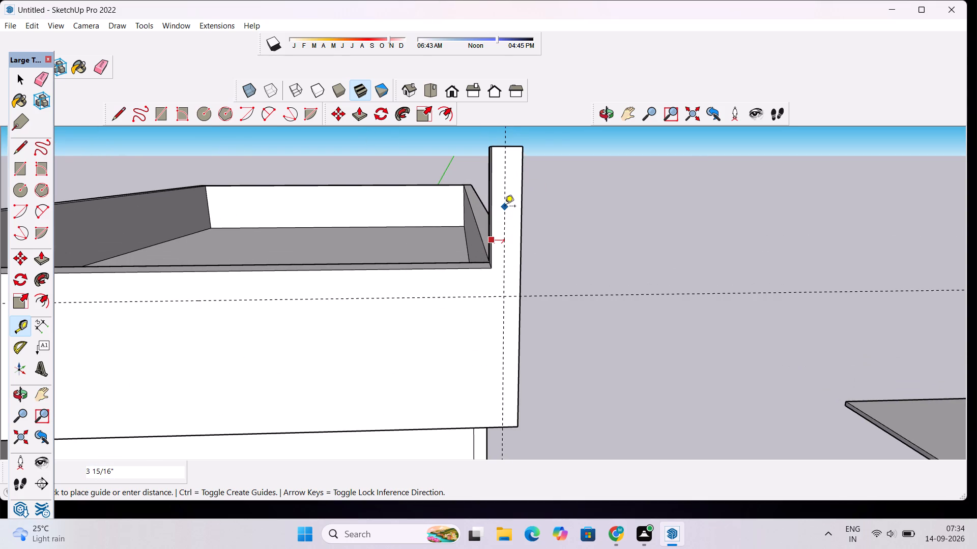
text(2.5")
key(Return)
Examine the parapet front, the balcony opening and the underside of the upper overhang around its outer corner.
scroll(490, 186, down, 3)
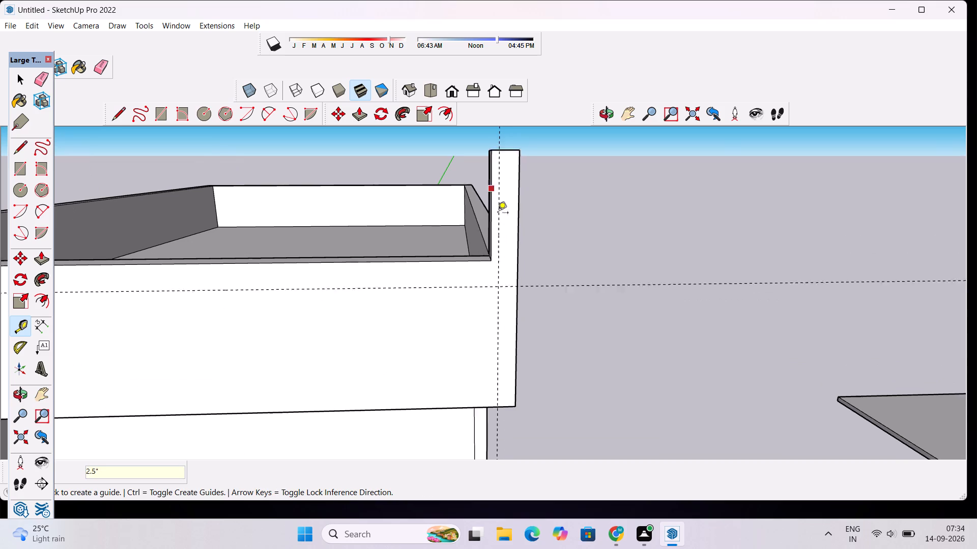
scroll(498, 213, down, 13)
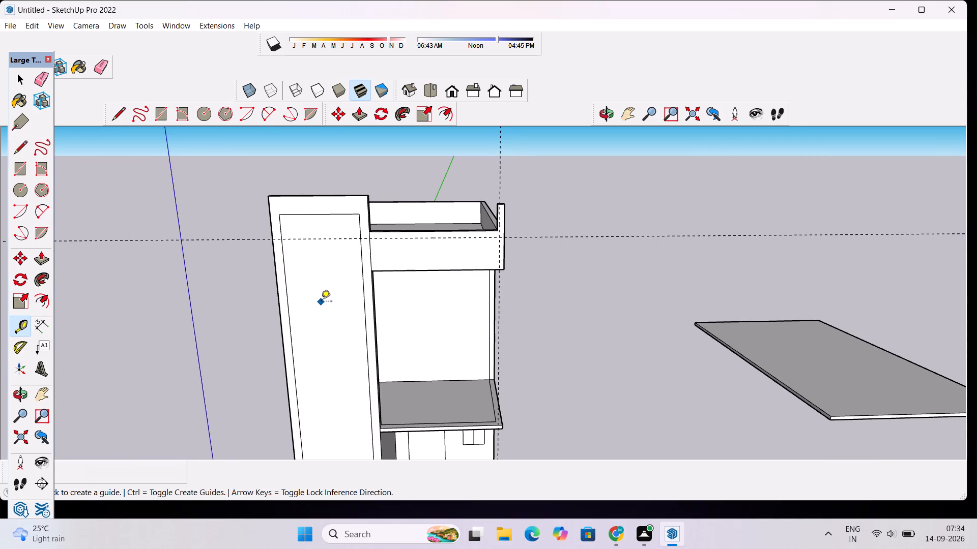
scroll(512, 354, up, 4)
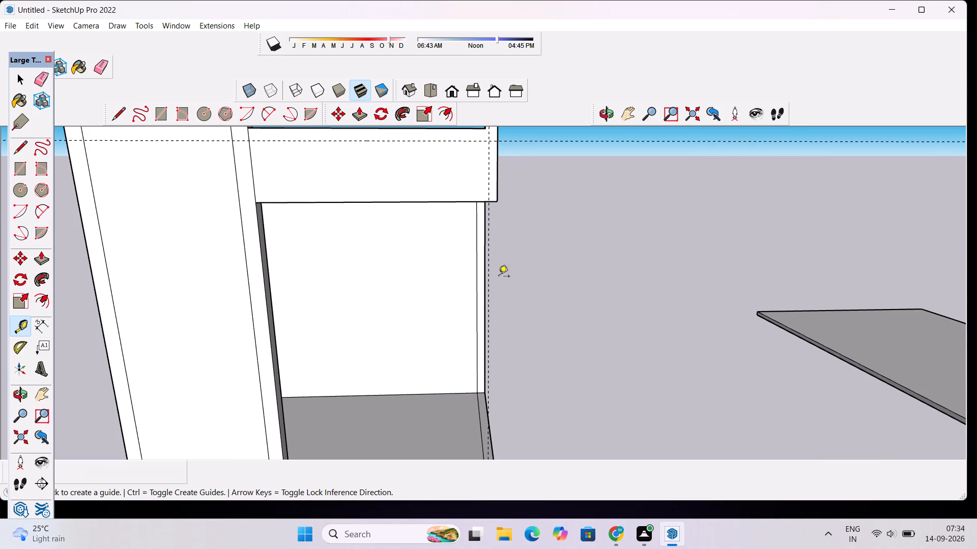
scroll(528, 253, down, 4)
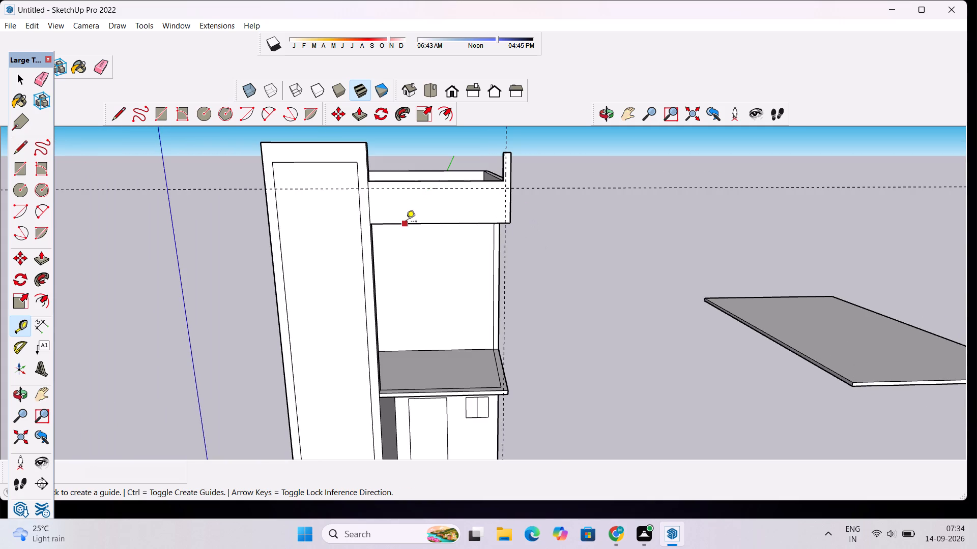
scroll(407, 221, up, 5)
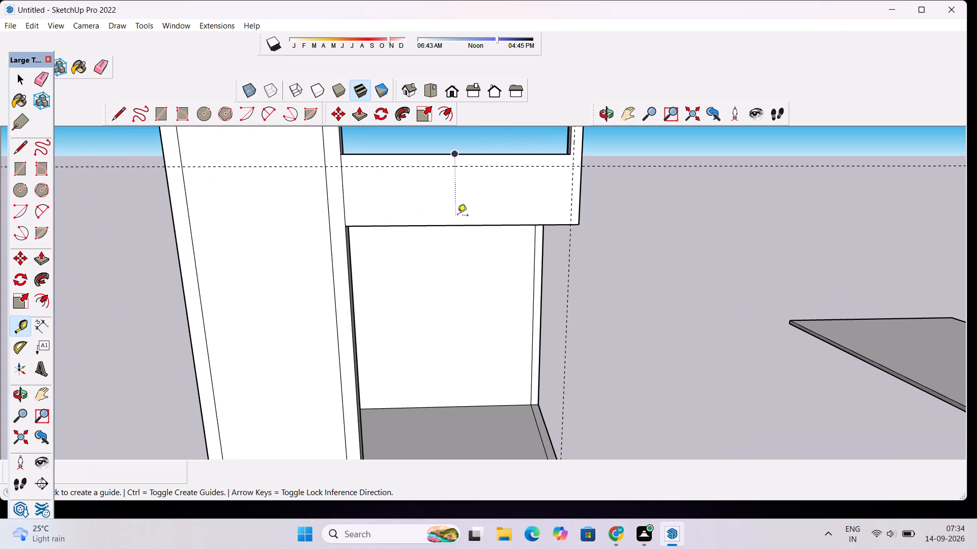
click(602, 116)
drag(622, 250, 595, 137)
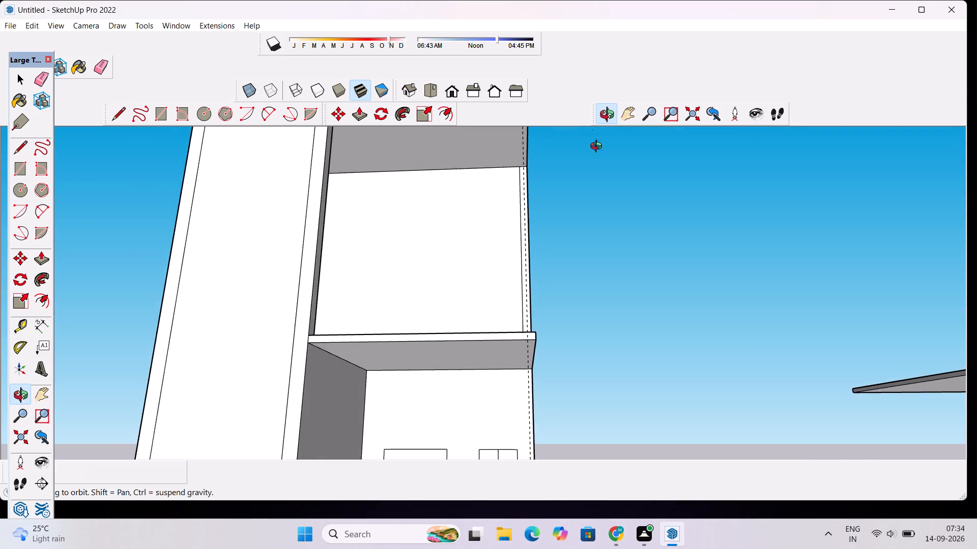
scroll(525, 239, down, 5)
drag(502, 189, 613, 199)
scroll(575, 217, up, 6)
drag(635, 184, 611, 227)
shift+drag(500, 222, 539, 315)
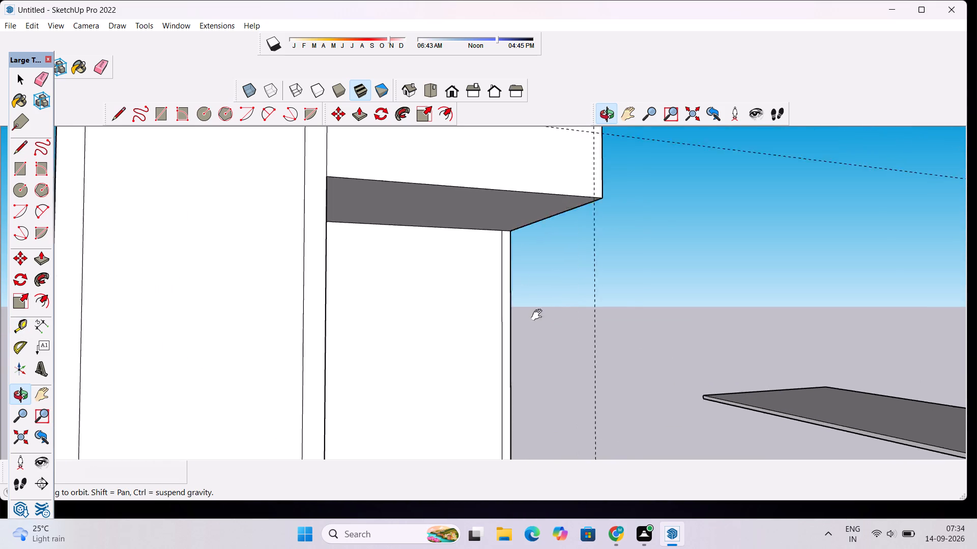
shift+drag(539, 315, 542, 324)
scroll(528, 272, down, 3)
drag(467, 273, 433, 232)
drag(591, 341, 559, 330)
scroll(522, 268, down, 1)
drag(539, 332, 511, 357)
scroll(515, 316, up, 6)
drag(508, 319, 529, 319)
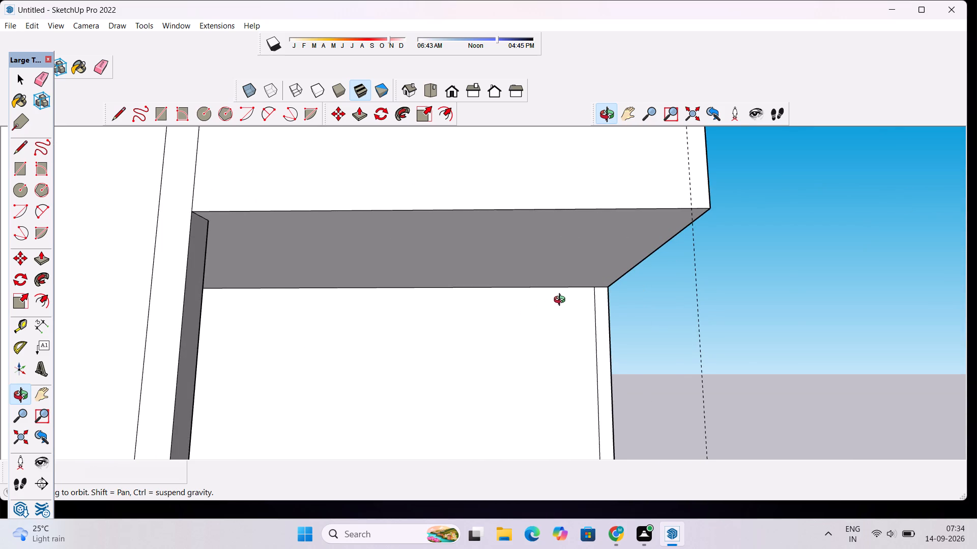
scroll(564, 300, up, 2)
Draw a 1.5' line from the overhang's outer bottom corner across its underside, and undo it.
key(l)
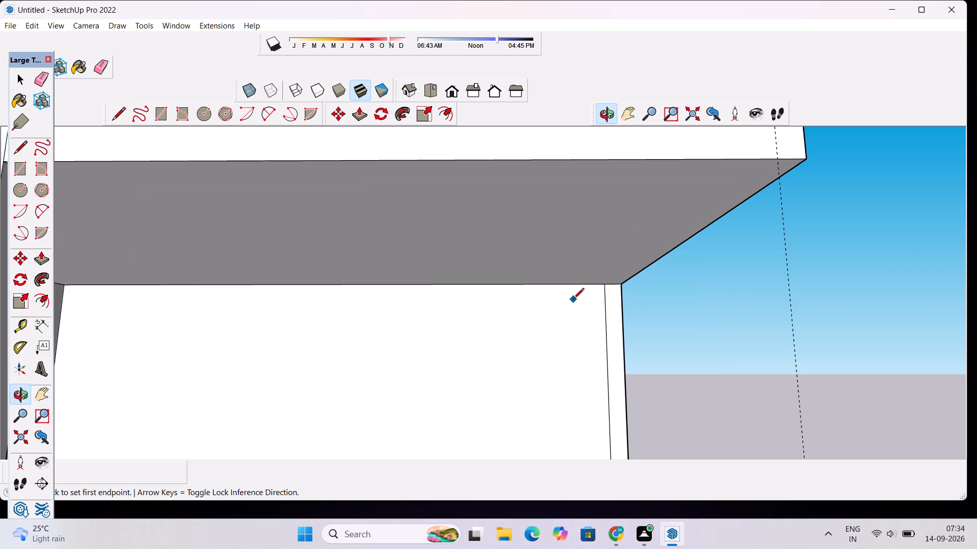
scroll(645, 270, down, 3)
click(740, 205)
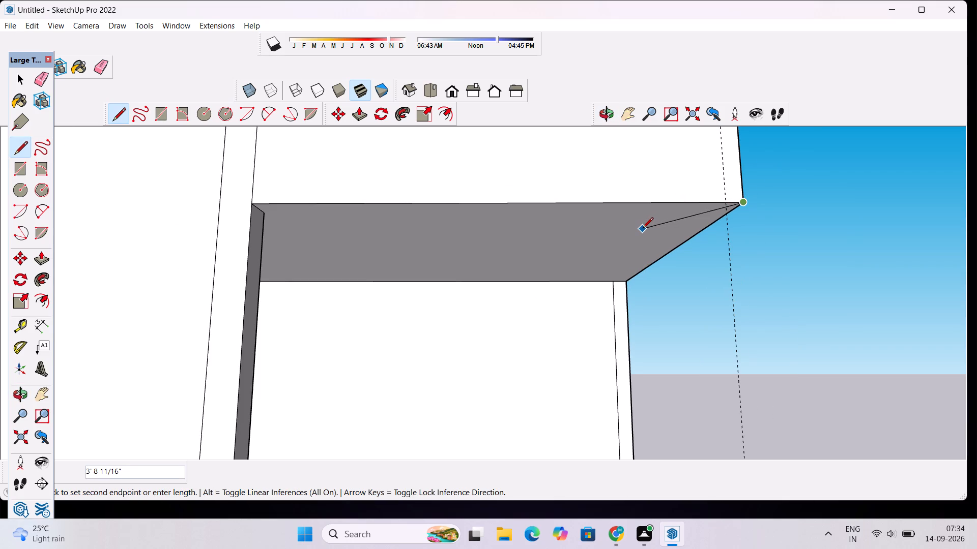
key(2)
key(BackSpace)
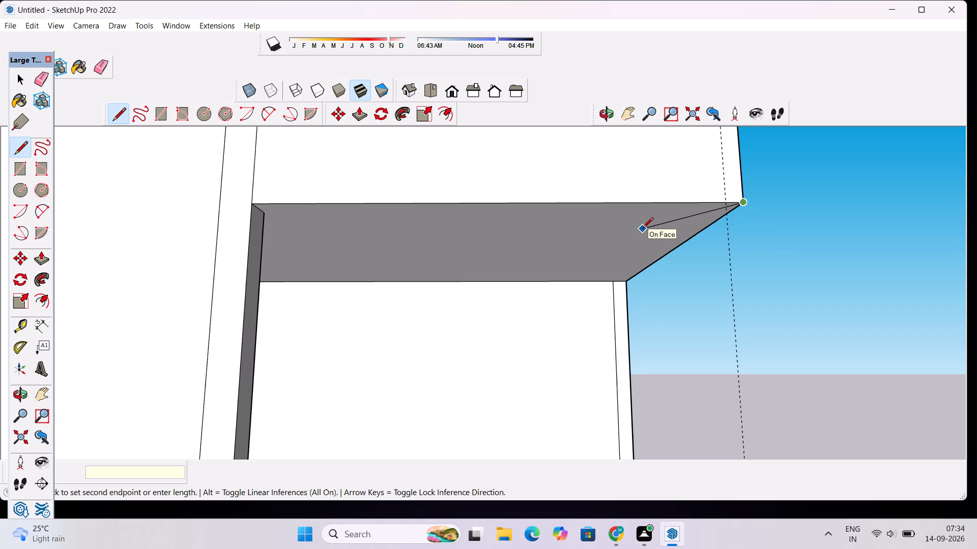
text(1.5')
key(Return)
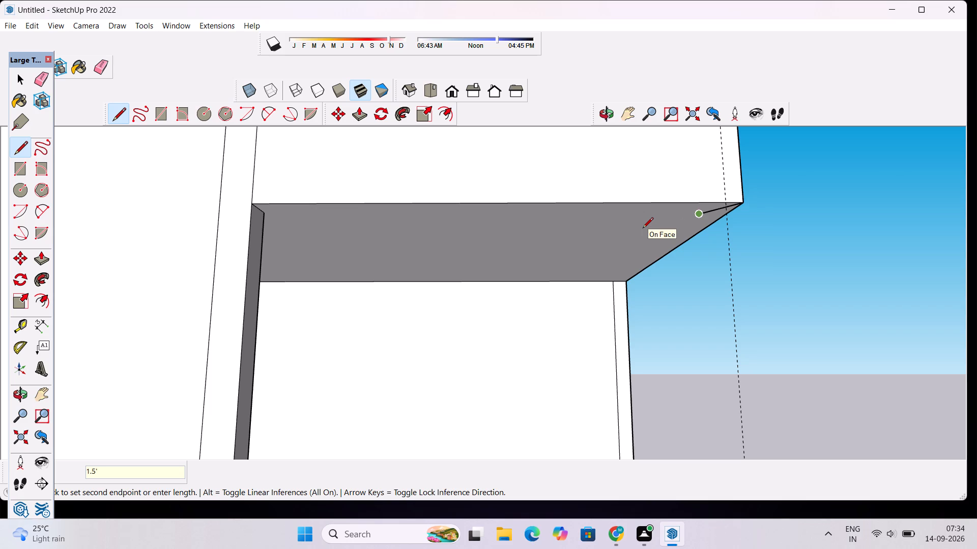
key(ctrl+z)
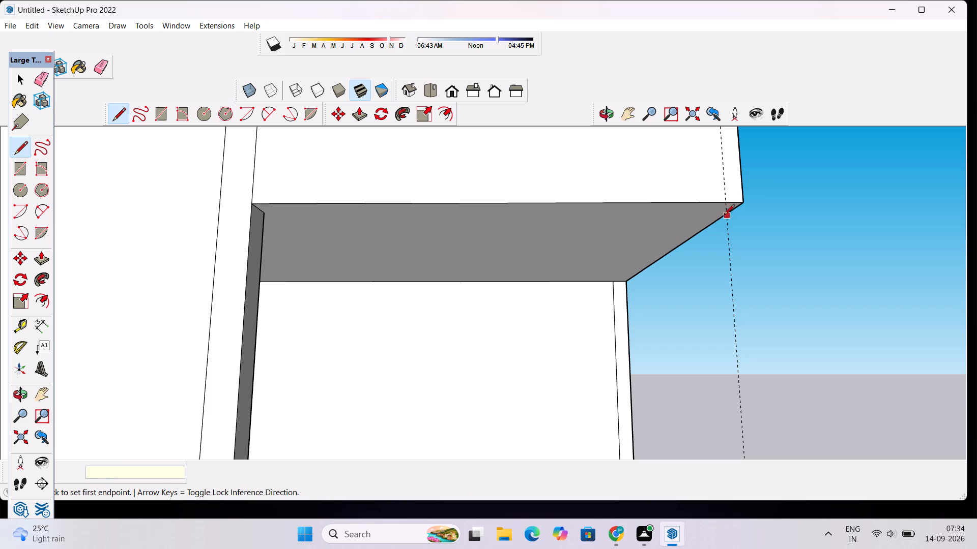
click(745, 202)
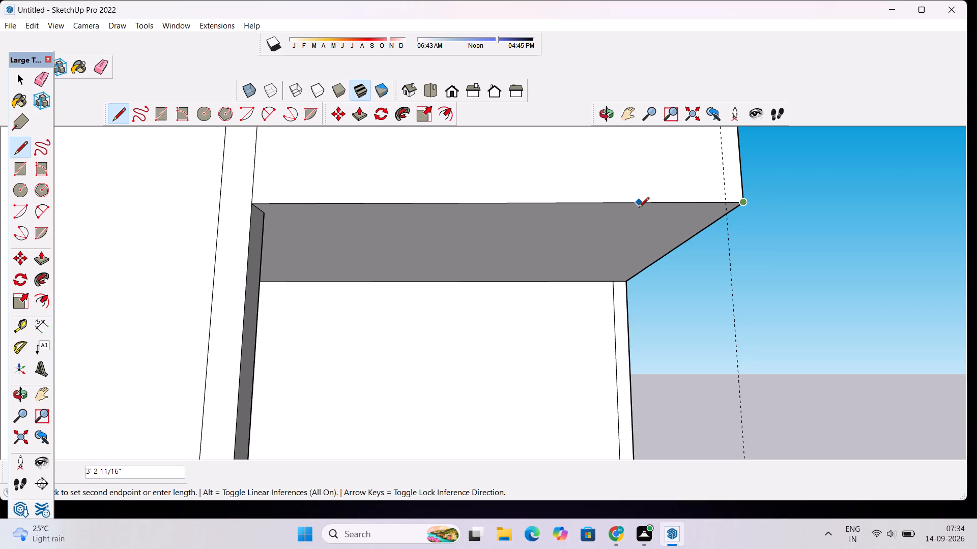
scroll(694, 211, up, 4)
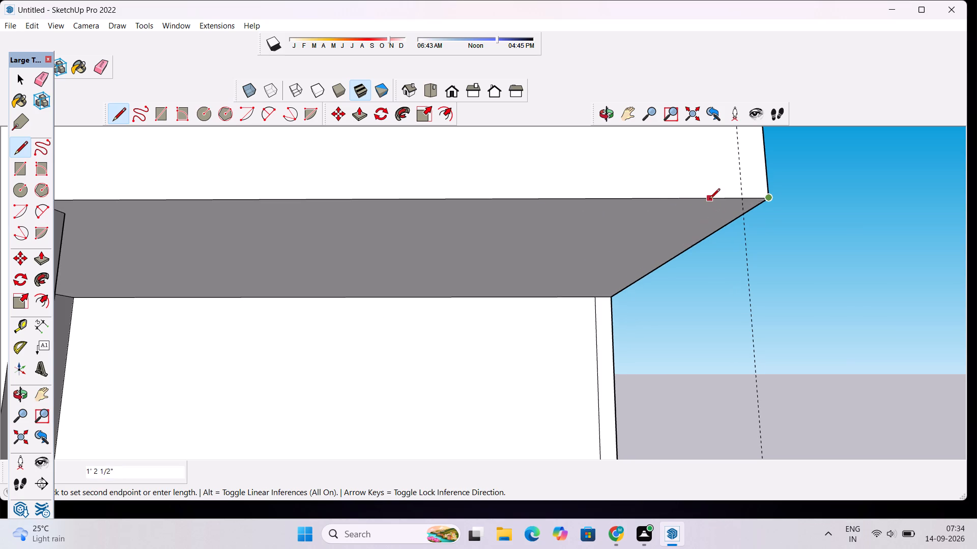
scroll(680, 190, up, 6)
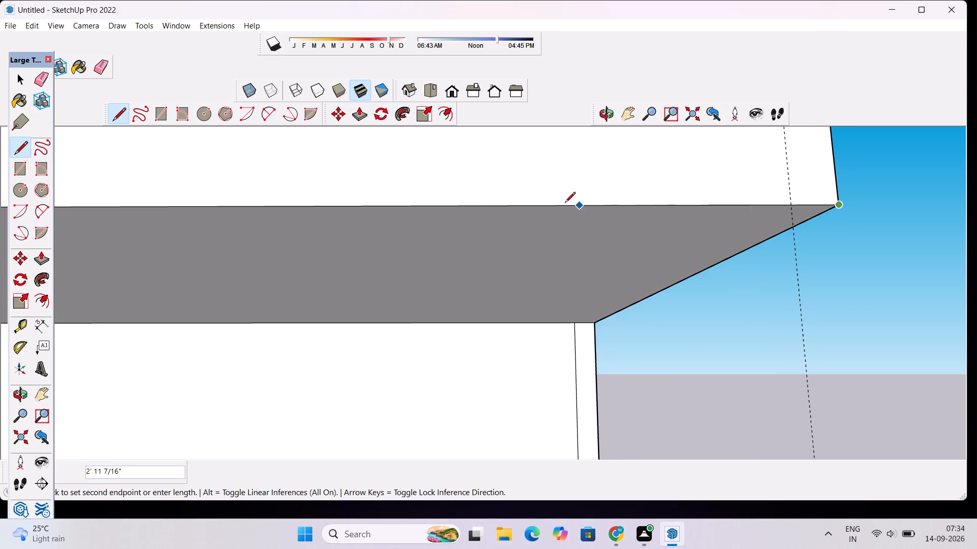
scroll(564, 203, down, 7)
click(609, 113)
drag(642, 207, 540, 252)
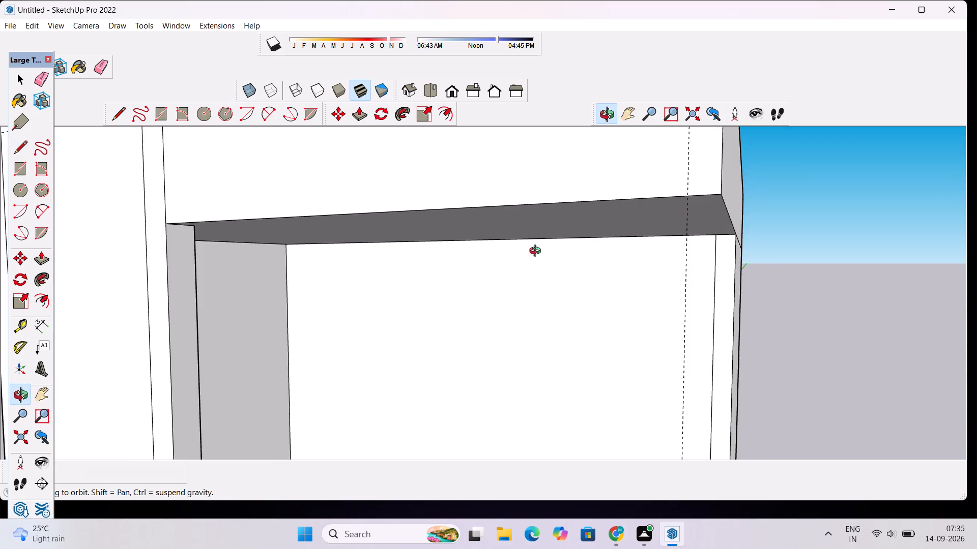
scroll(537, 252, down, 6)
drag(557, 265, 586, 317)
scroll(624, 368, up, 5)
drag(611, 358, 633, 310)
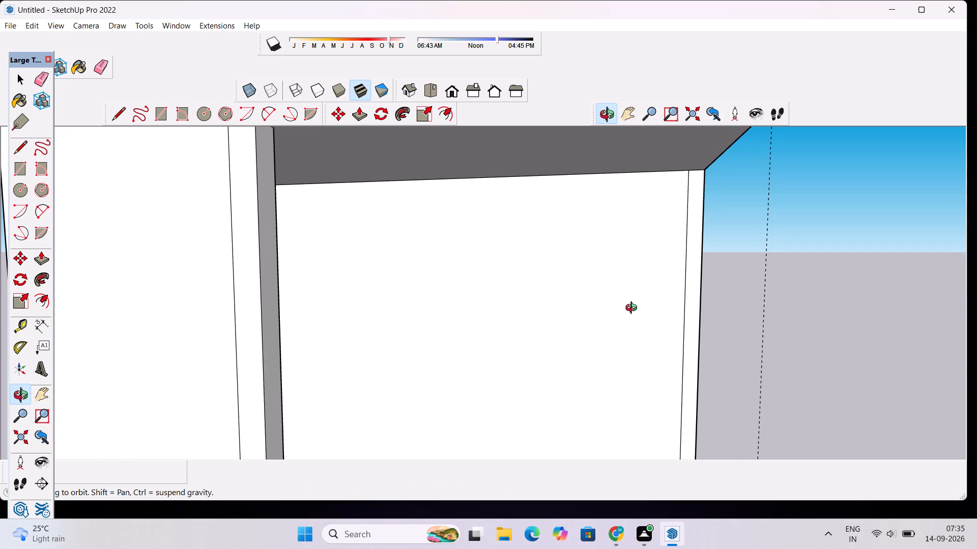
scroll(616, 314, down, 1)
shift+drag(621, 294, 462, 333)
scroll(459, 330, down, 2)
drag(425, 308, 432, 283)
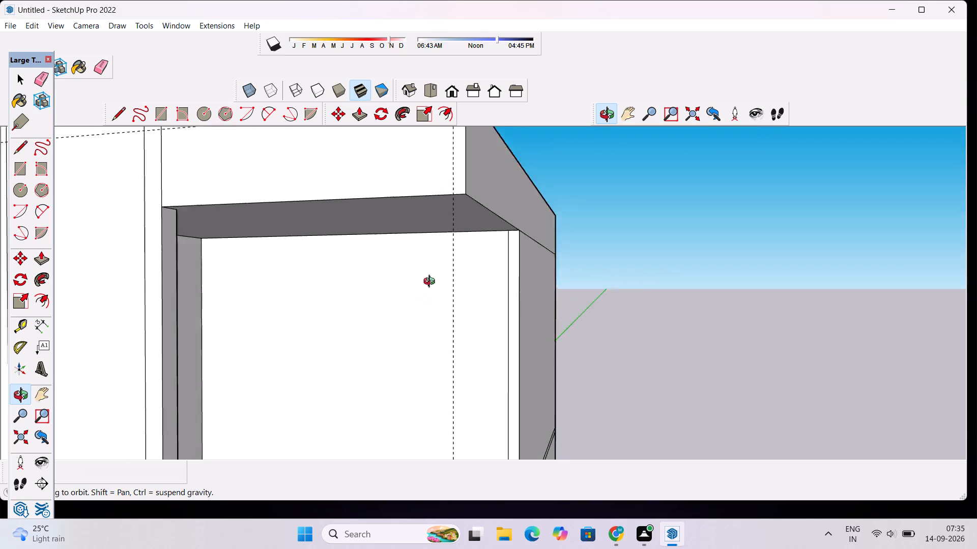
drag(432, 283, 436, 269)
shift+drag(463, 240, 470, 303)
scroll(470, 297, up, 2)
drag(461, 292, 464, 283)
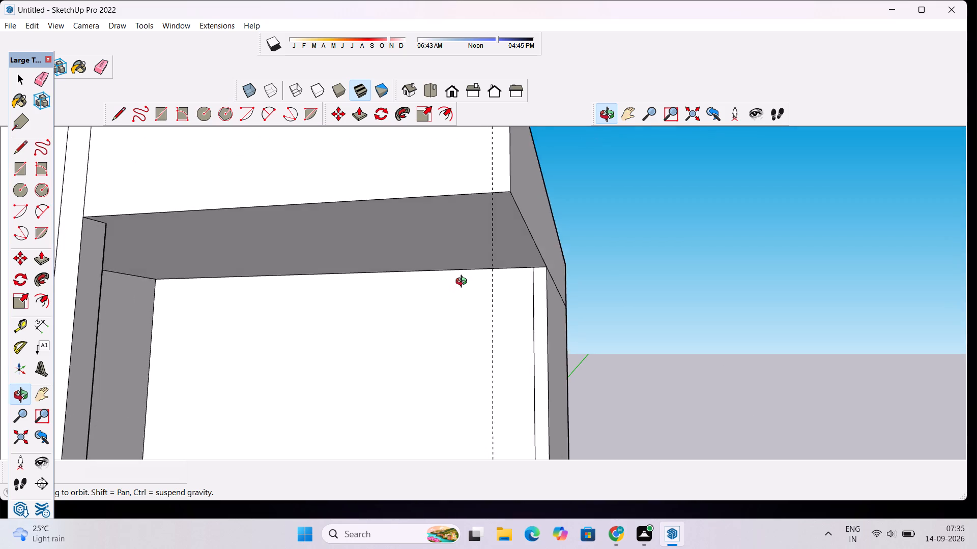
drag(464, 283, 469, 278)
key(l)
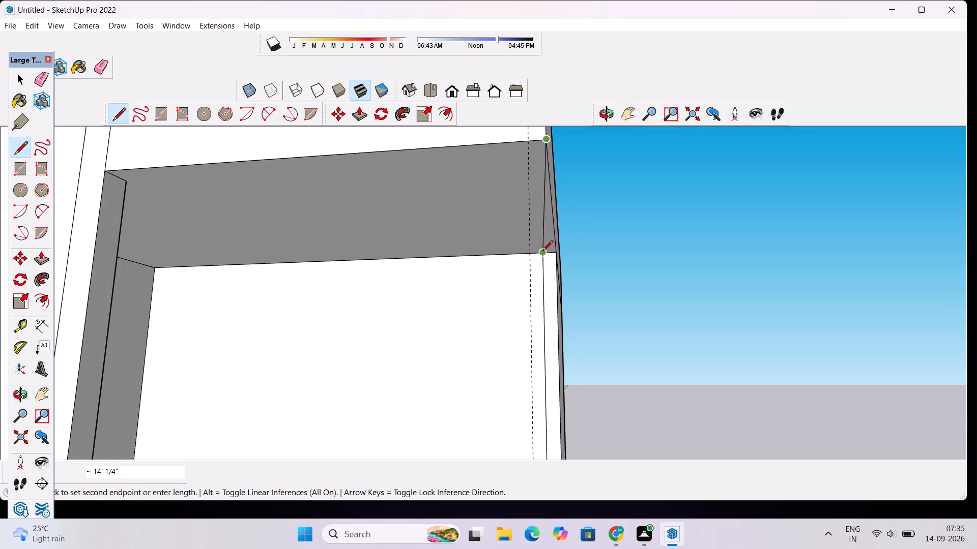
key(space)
Draw a 1.5' line from the overhang underside's outer rear corner inward along the edge where it meets the wall.
key(l)
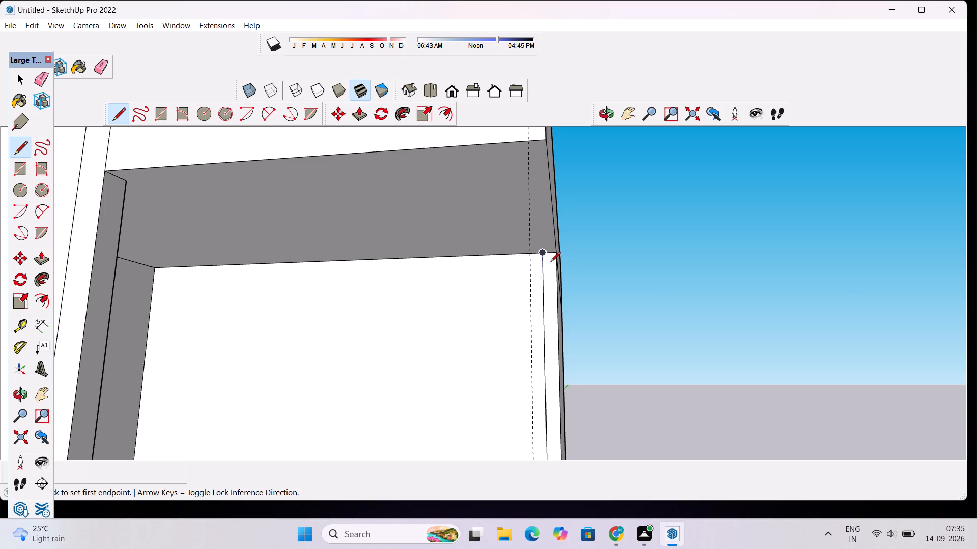
scroll(547, 253, up, 3)
scroll(547, 254, down, 7)
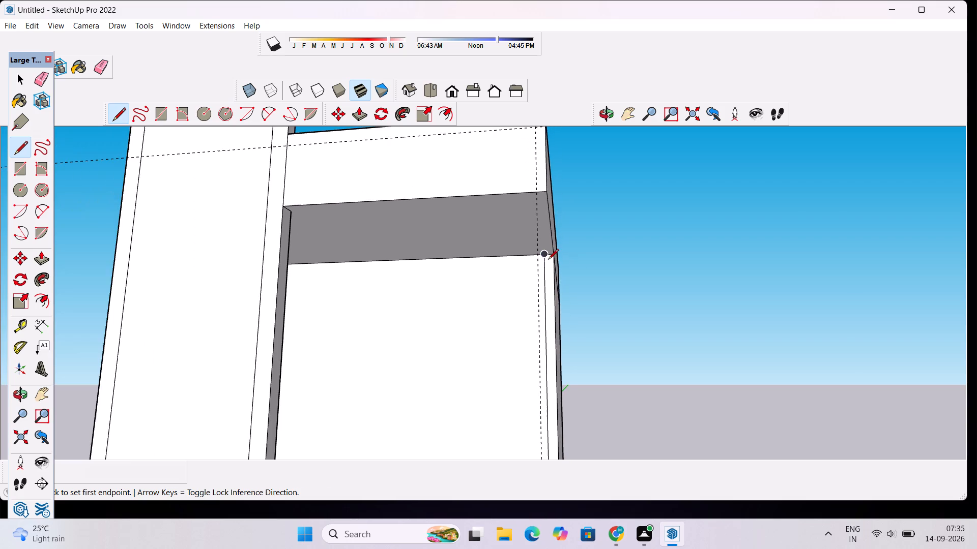
scroll(537, 258, up, 8)
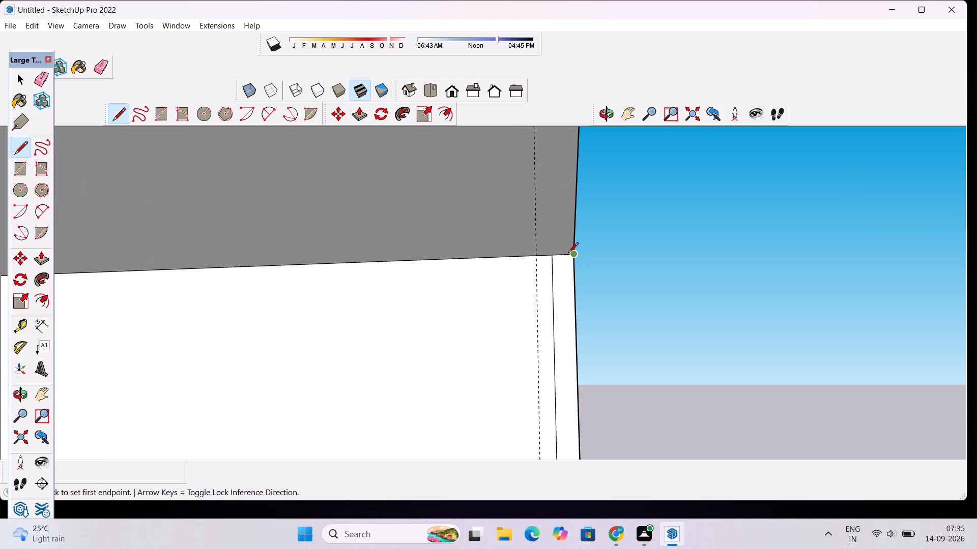
click(571, 256)
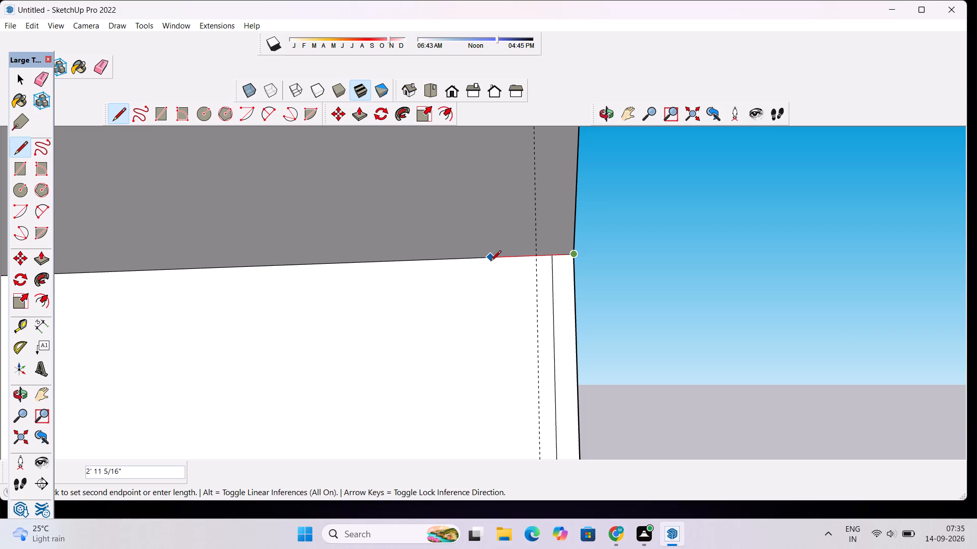
text(1.5')
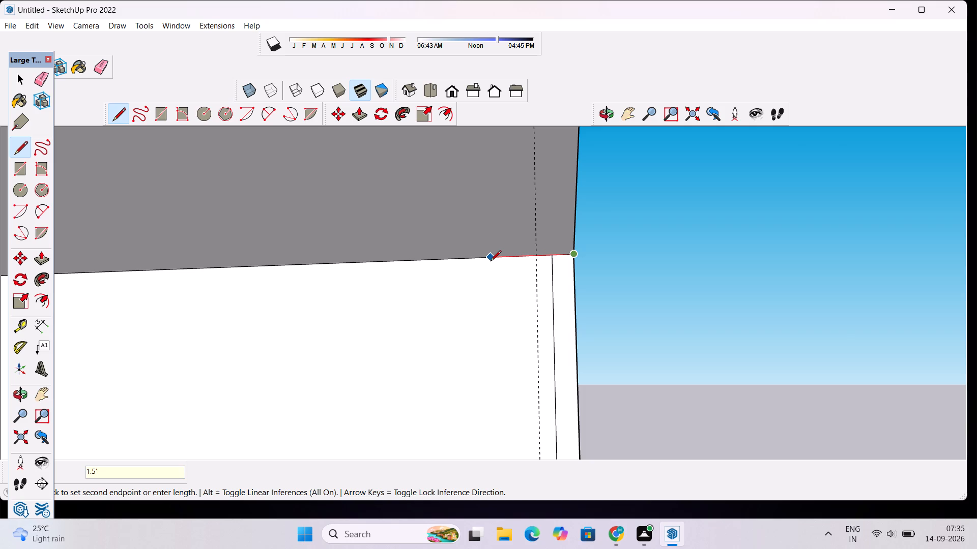
key(Return)
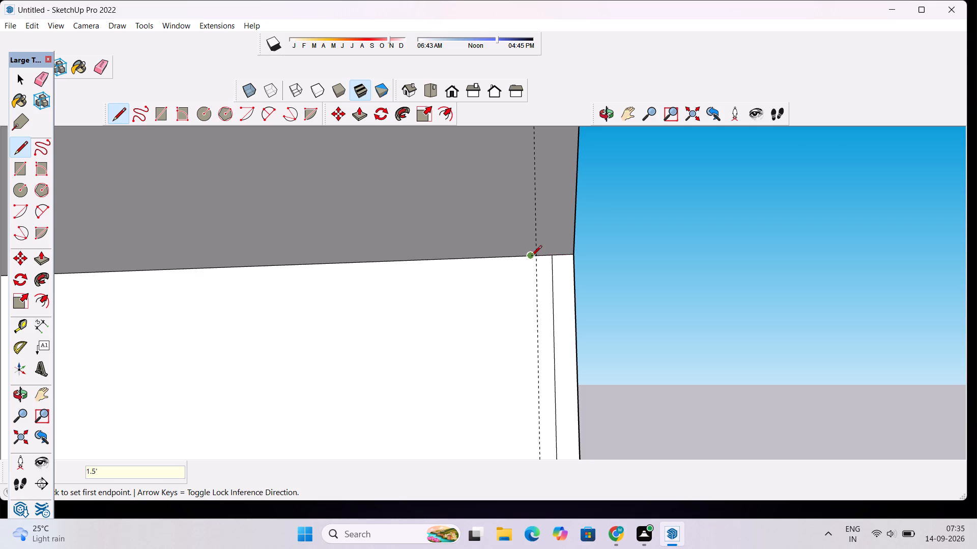
Draw a 14' line across the overhang's underside from the 1.5' line's inner end straight to the front edge.
click(531, 257)
scroll(522, 209, down, 14)
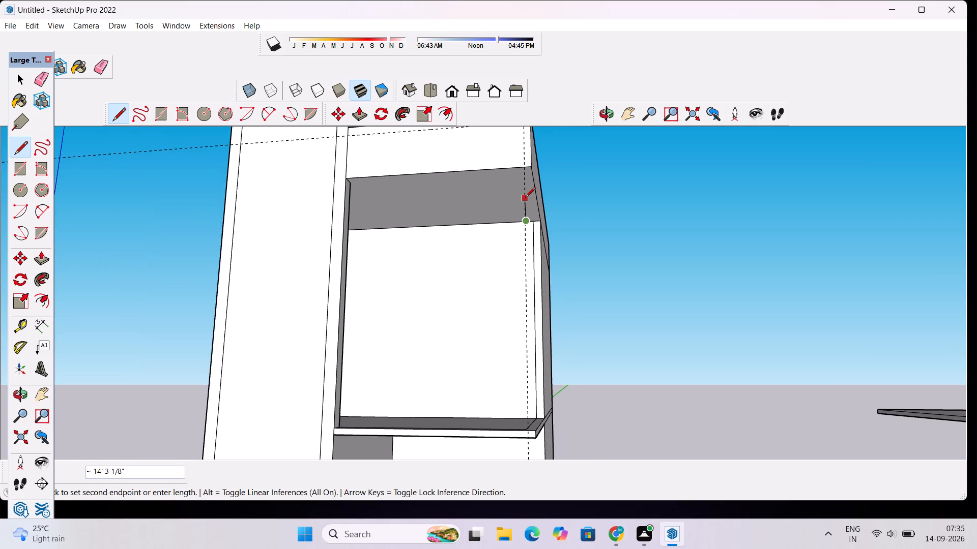
scroll(509, 185, up, 4)
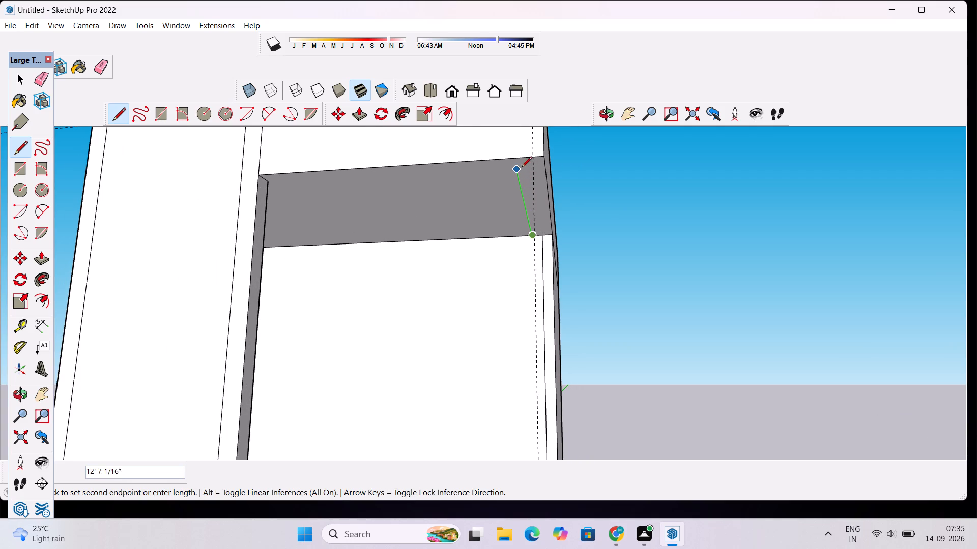
click(514, 158)
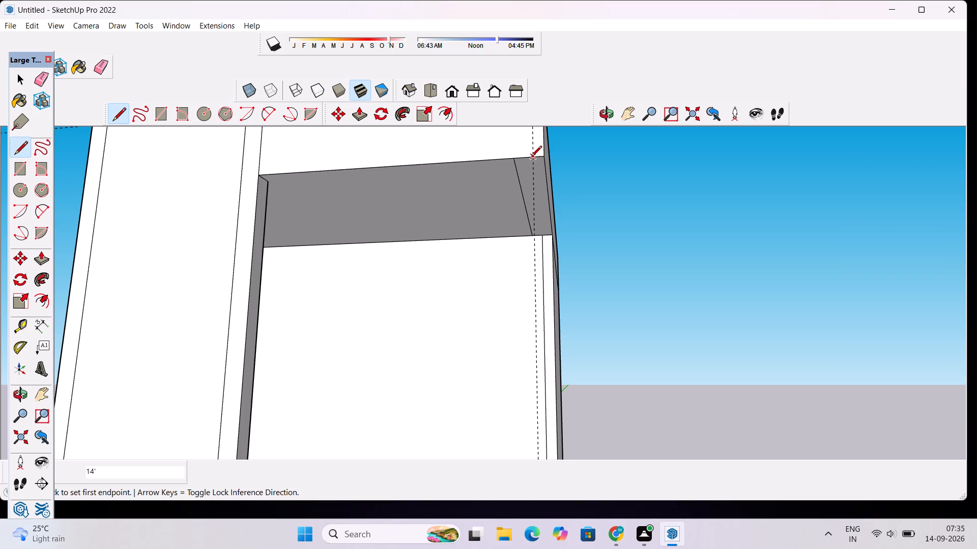
Draw a 1' line from the front end of the cross line back along it toward the wall.
scroll(542, 159, up, 5)
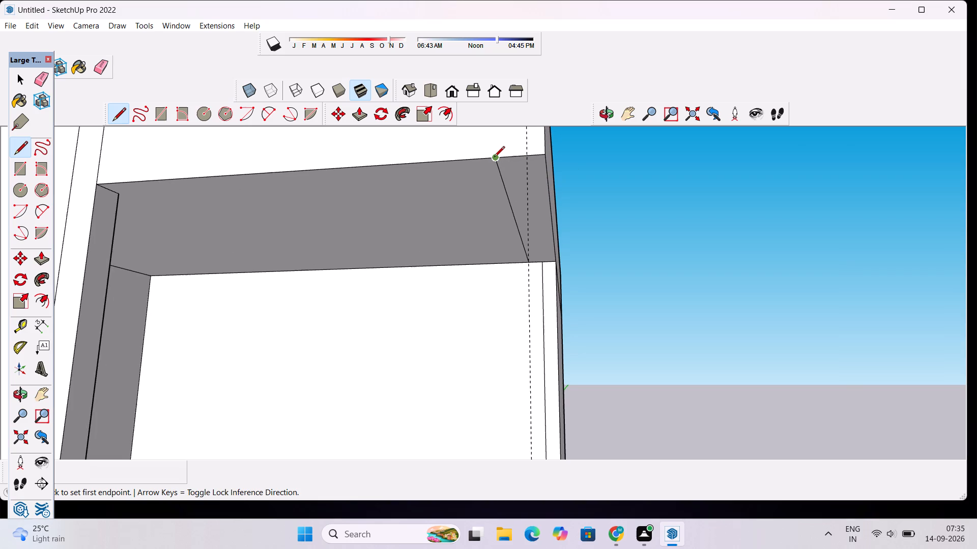
click(494, 158)
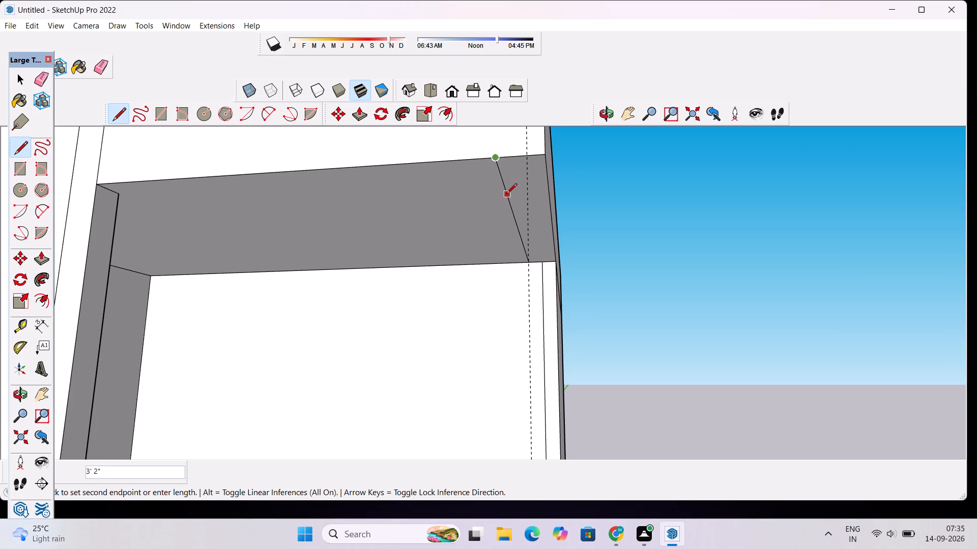
key(1)
key(apostrophe)
key(Return)
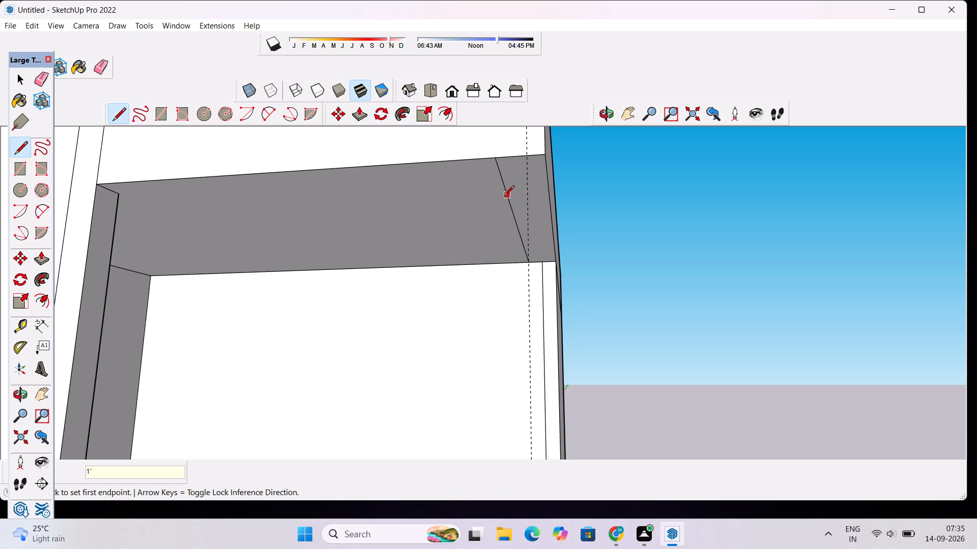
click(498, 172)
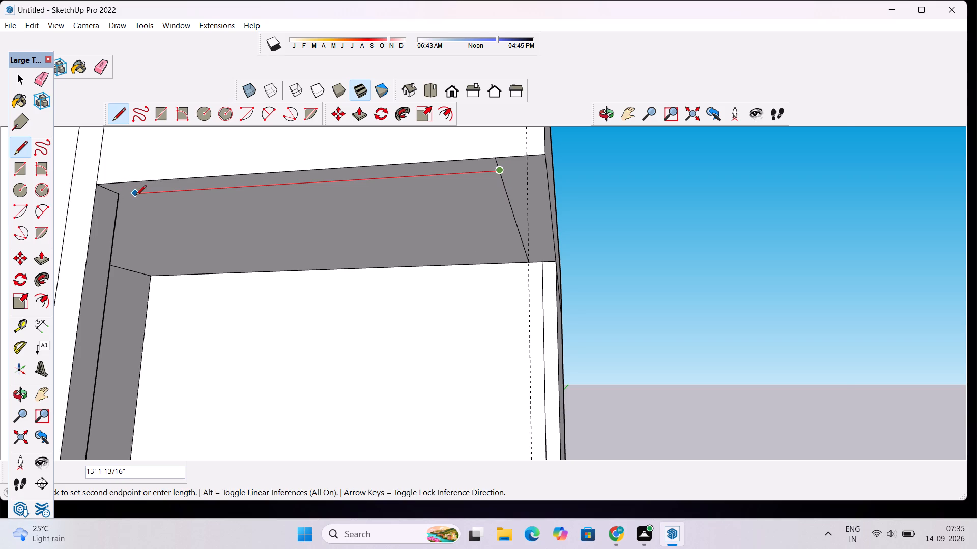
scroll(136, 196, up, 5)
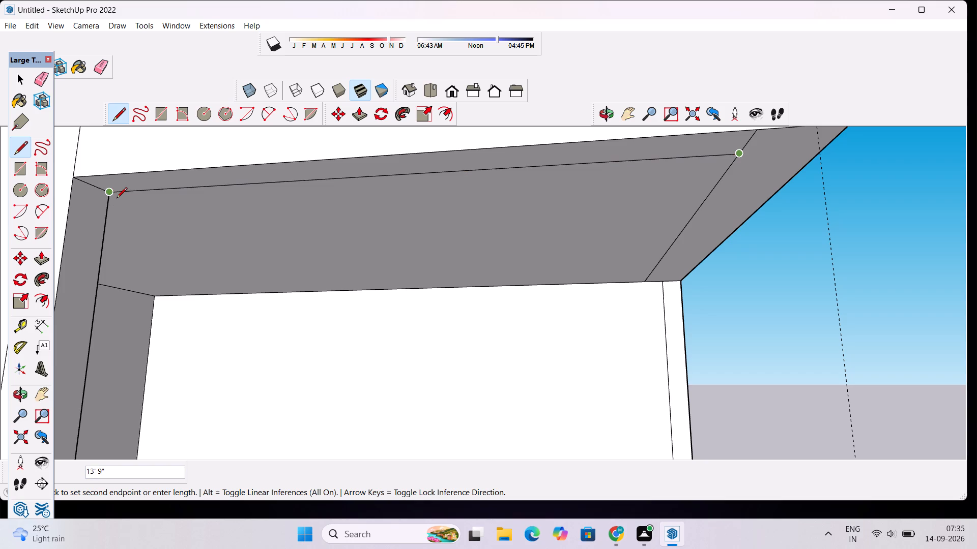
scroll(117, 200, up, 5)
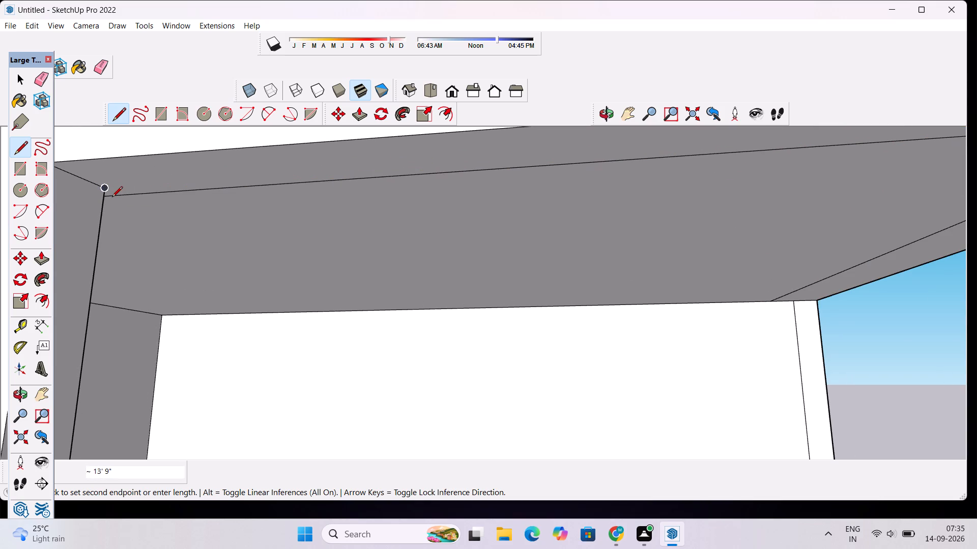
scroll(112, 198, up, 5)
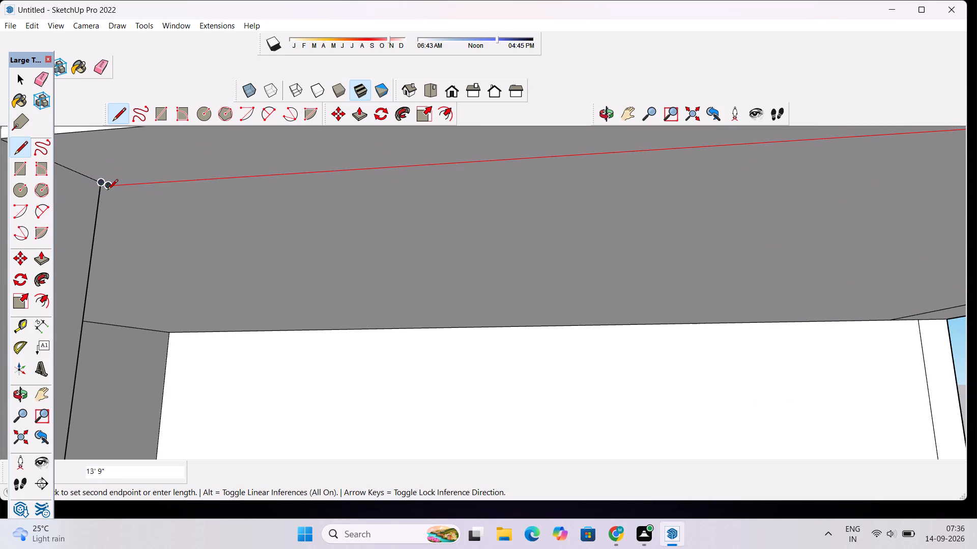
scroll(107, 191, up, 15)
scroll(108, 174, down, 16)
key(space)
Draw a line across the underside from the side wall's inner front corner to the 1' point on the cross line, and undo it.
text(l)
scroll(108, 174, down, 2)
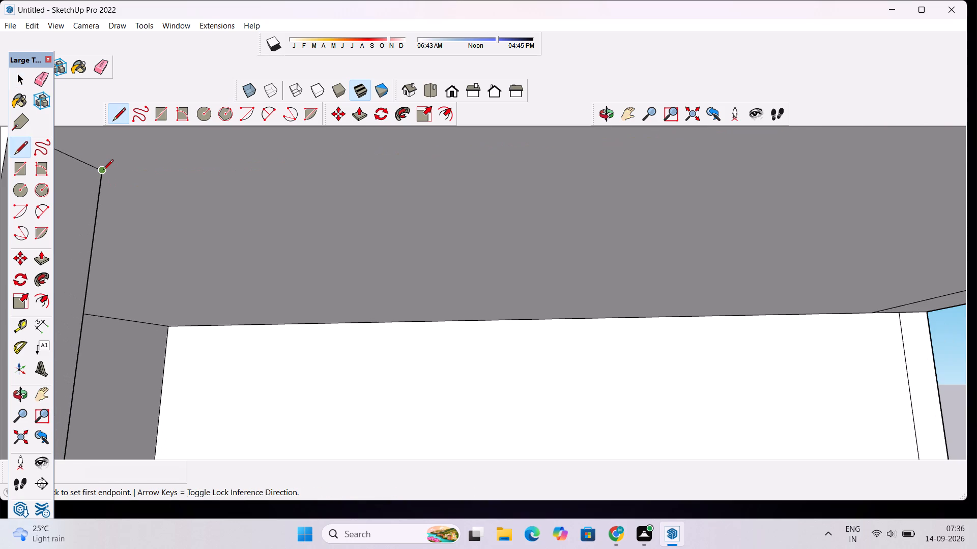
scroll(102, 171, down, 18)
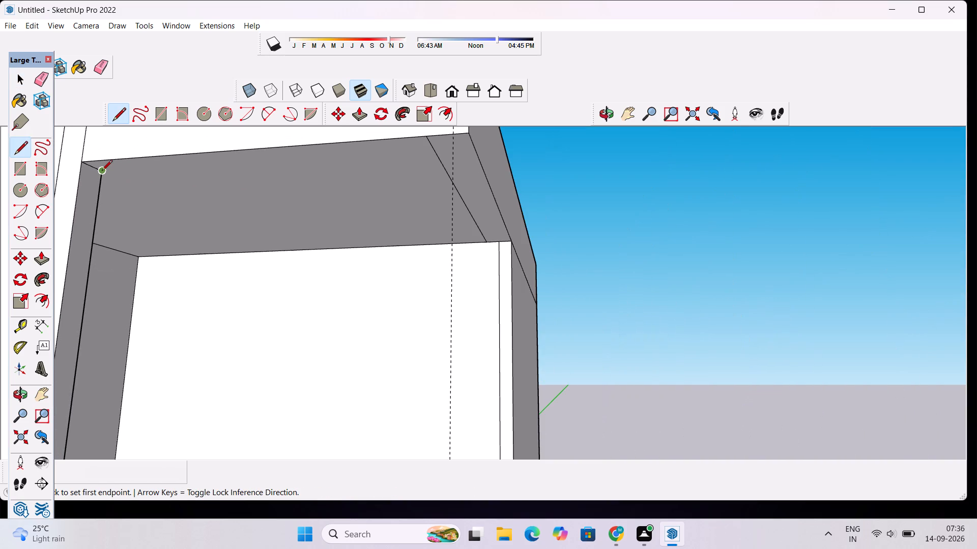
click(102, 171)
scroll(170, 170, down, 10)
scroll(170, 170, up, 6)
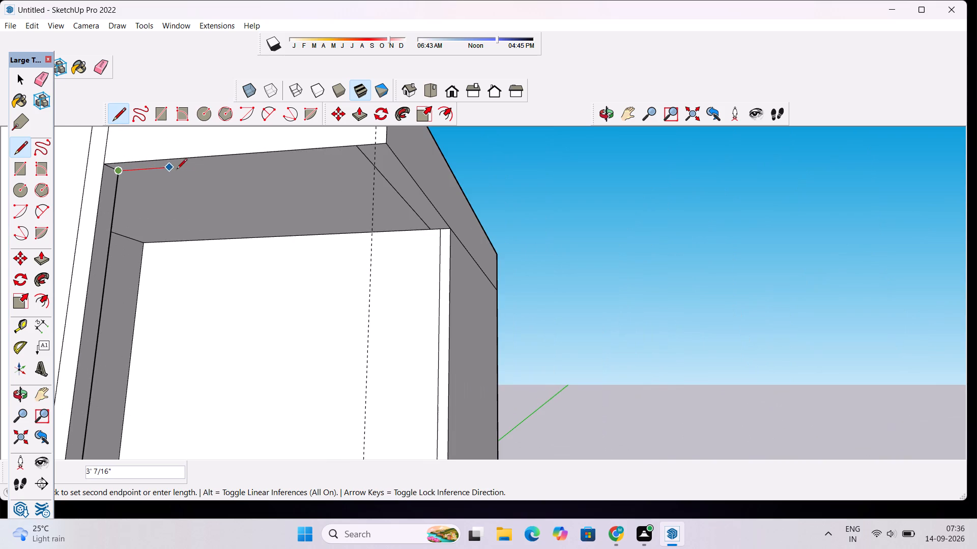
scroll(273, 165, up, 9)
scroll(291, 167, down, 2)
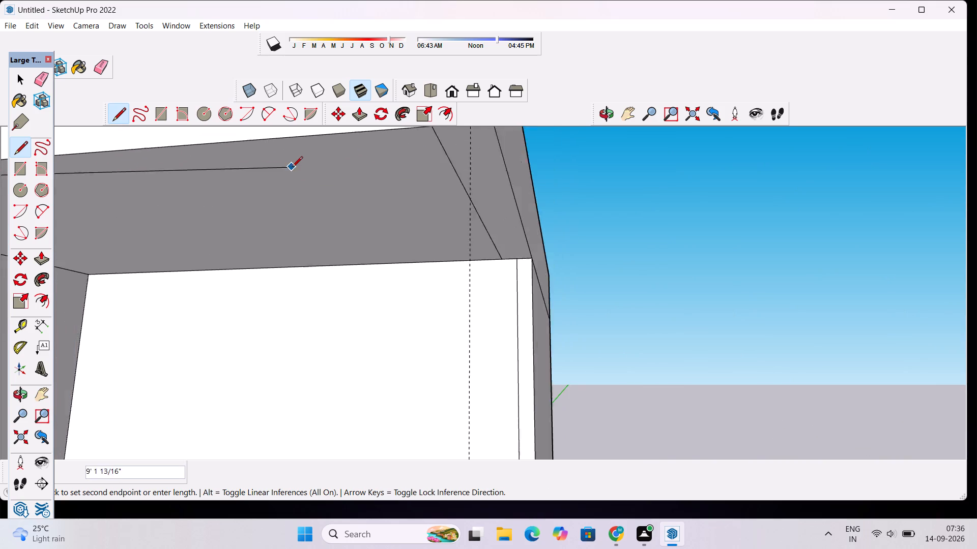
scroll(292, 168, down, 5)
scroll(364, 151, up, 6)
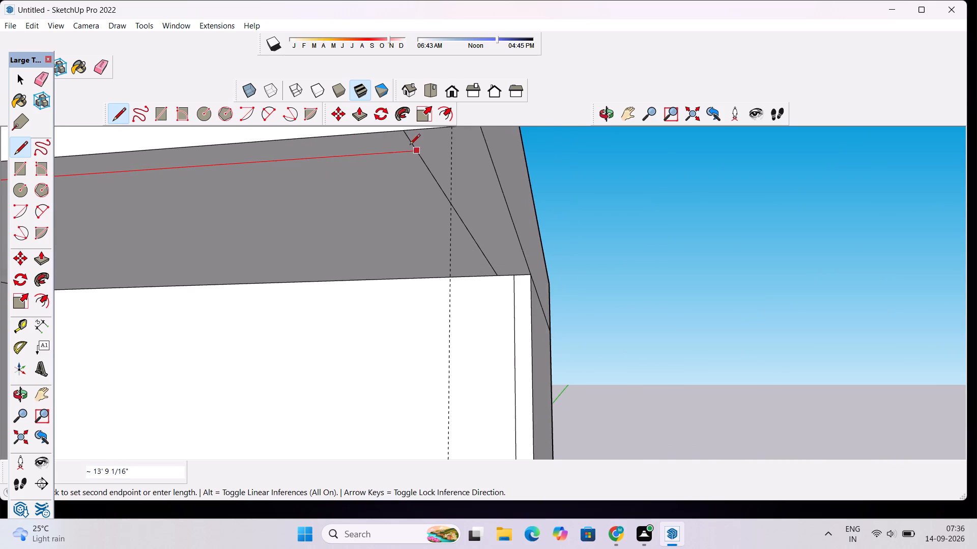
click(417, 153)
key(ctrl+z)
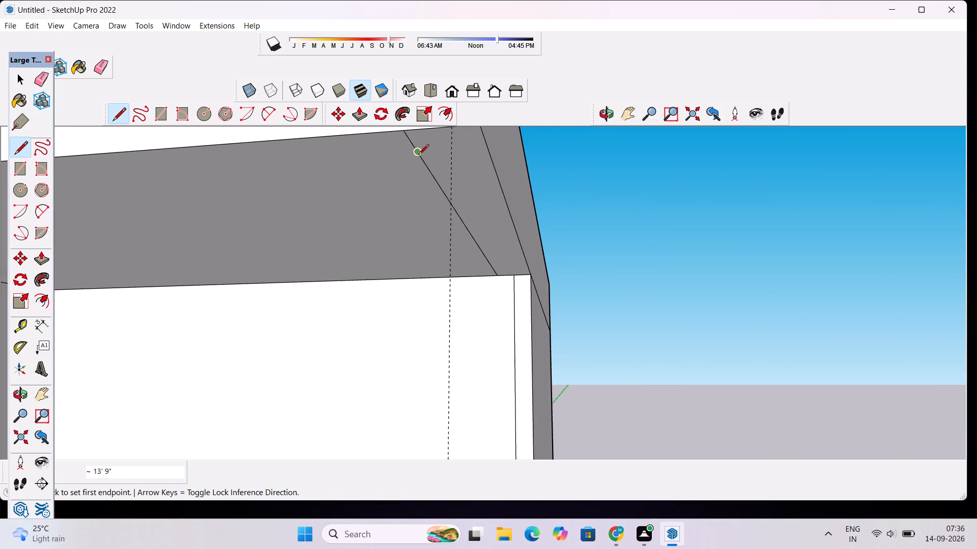
Draw a 13' 9" line parallel to the front edge, from the side wall's inner front corner to the cross line on the underside.
scroll(419, 159, down, 10)
scroll(193, 173, up, 8)
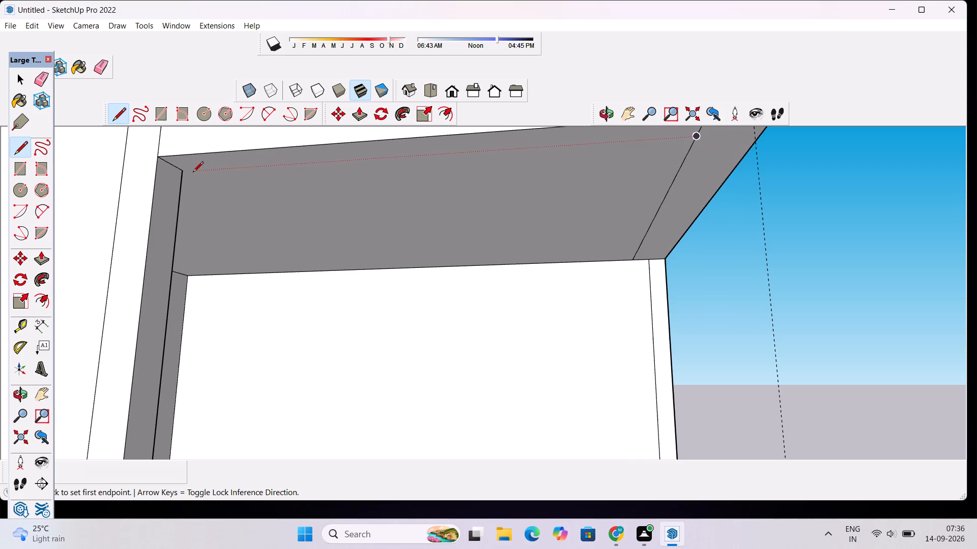
click(185, 171)
scroll(266, 170, down, 10)
scroll(398, 168, up, 5)
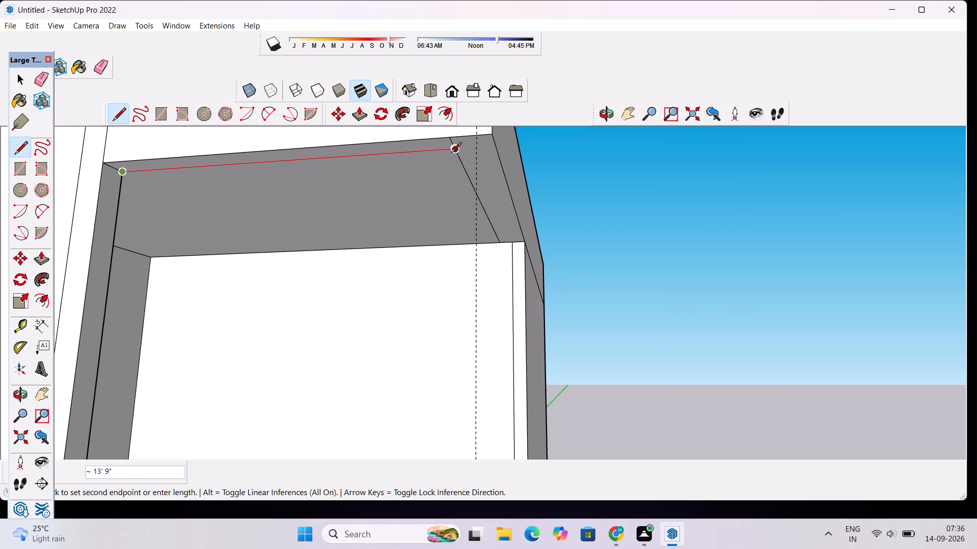
scroll(450, 146, up, 3)
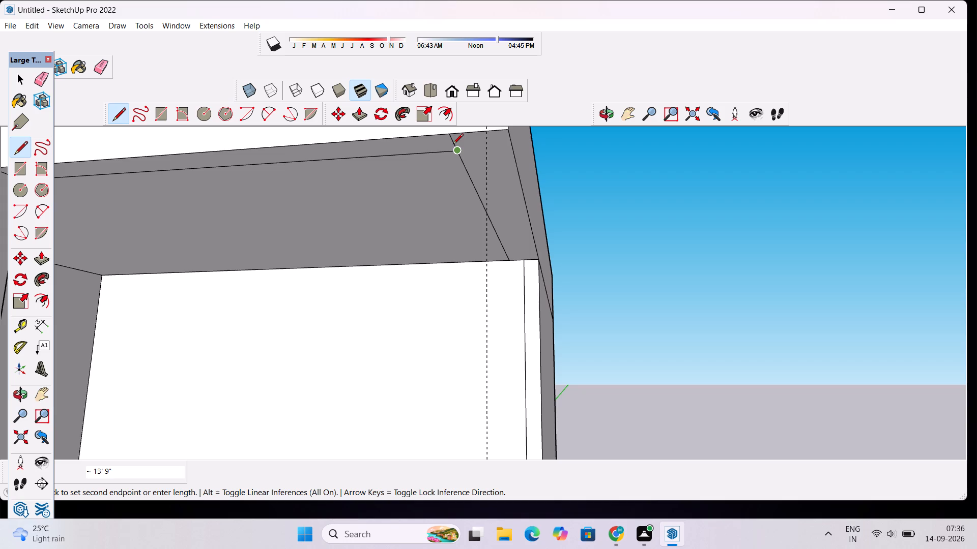
scroll(453, 145, up, 4)
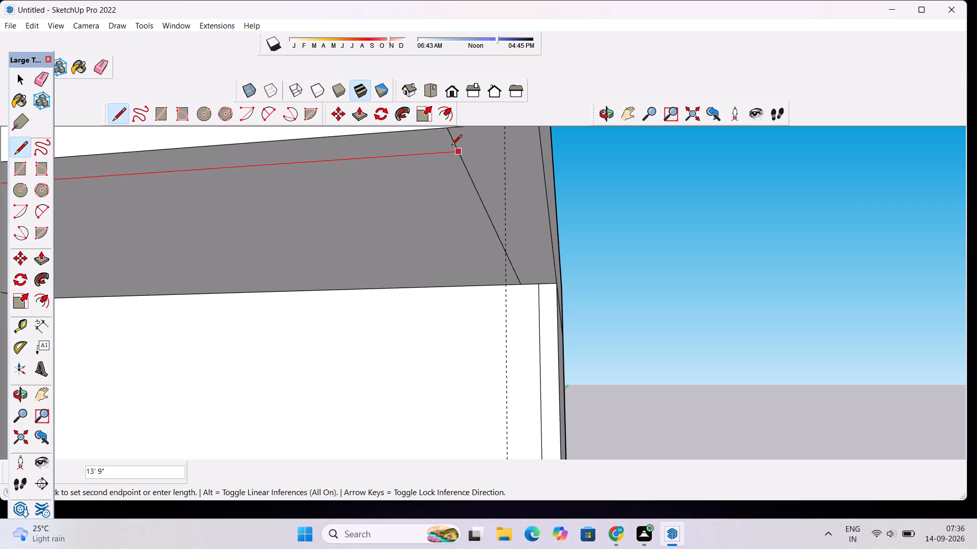
click(451, 146)
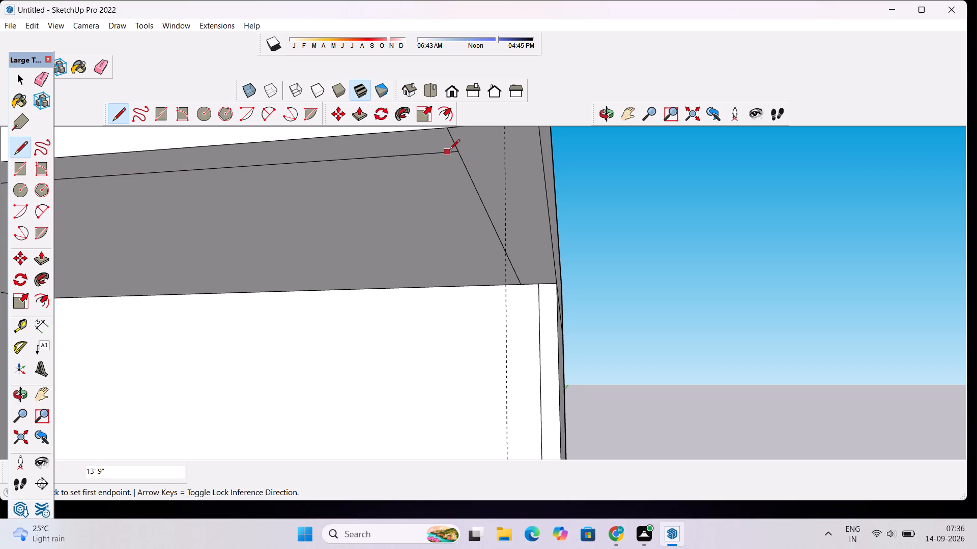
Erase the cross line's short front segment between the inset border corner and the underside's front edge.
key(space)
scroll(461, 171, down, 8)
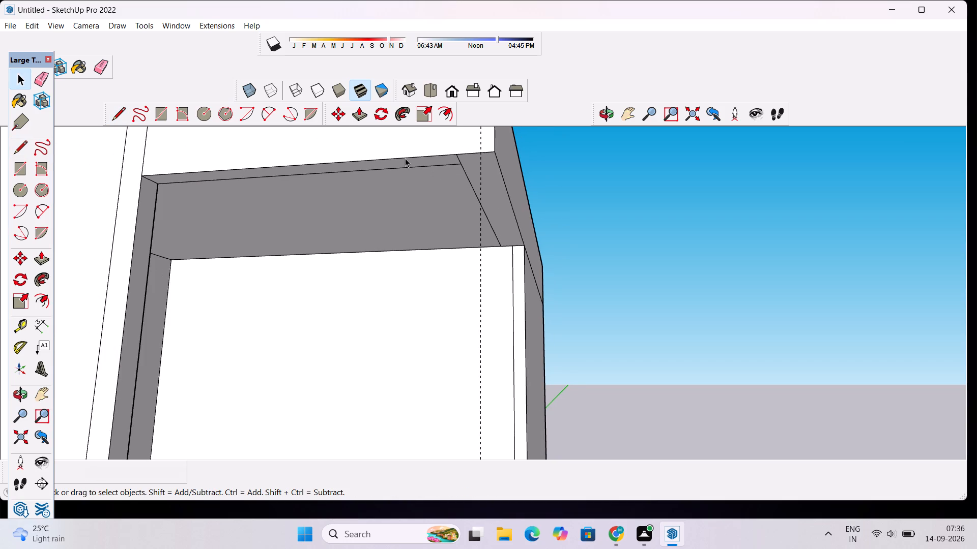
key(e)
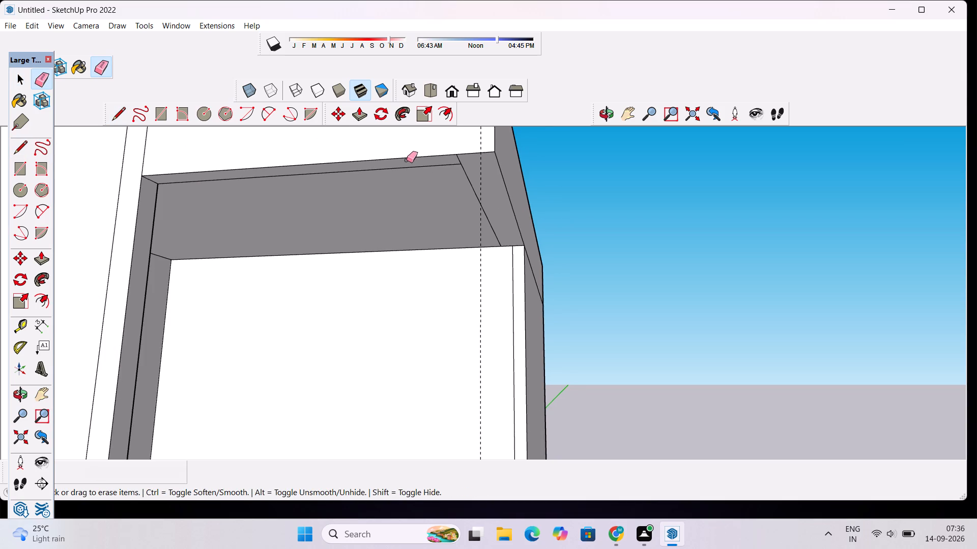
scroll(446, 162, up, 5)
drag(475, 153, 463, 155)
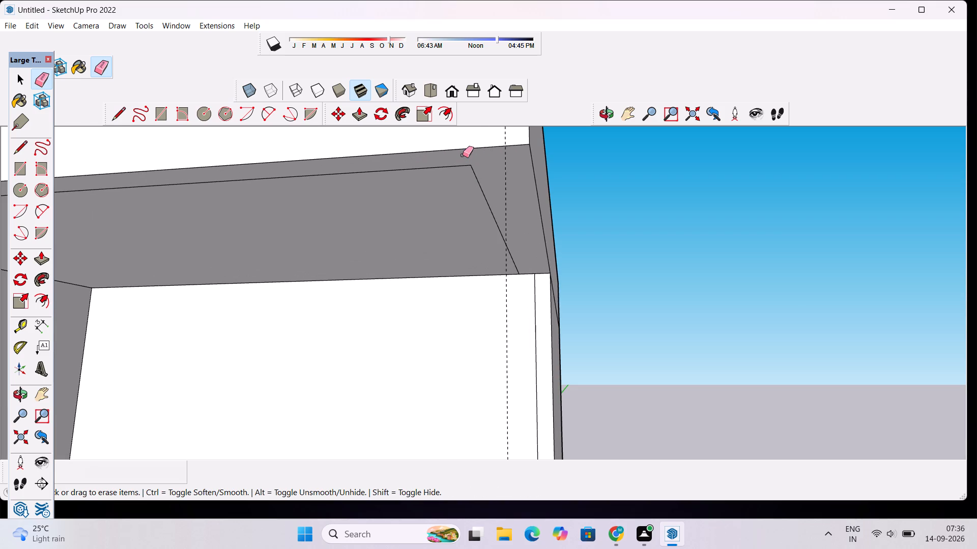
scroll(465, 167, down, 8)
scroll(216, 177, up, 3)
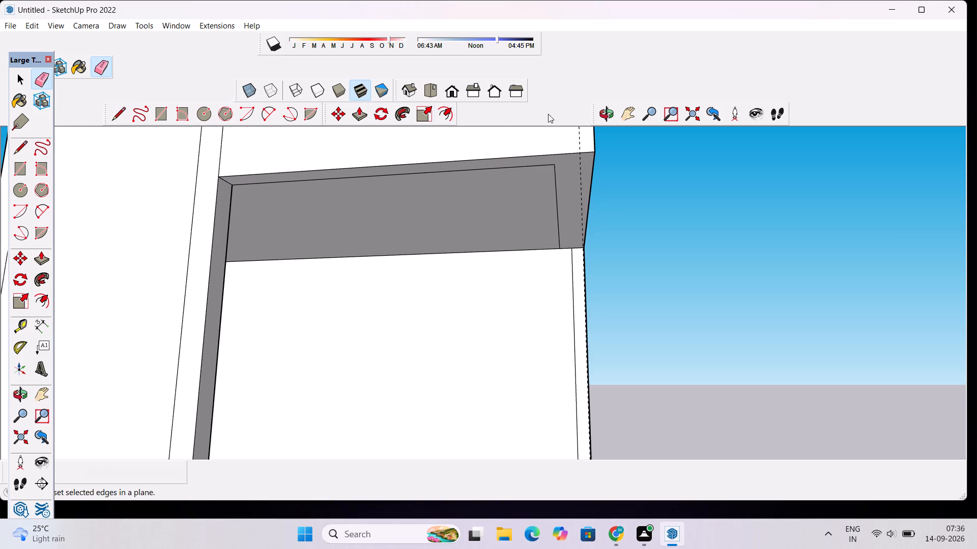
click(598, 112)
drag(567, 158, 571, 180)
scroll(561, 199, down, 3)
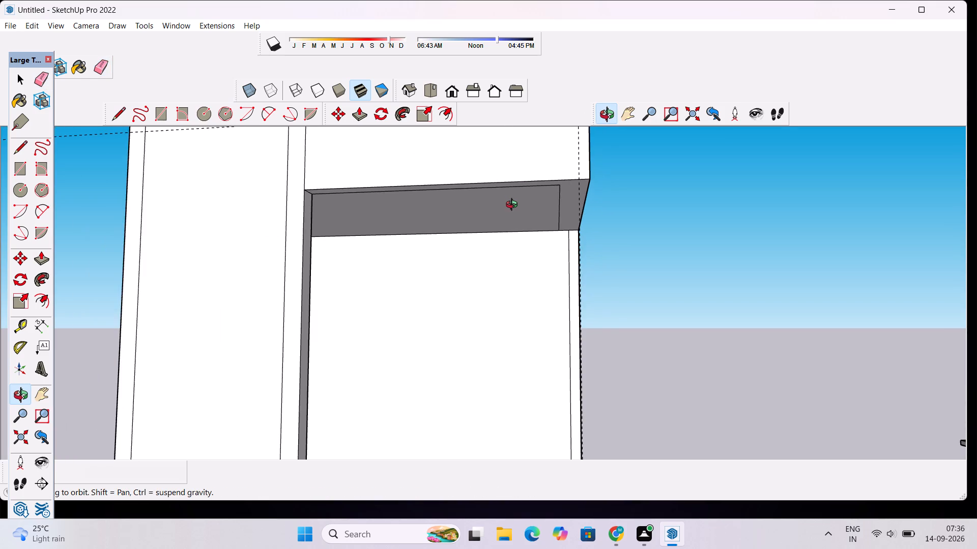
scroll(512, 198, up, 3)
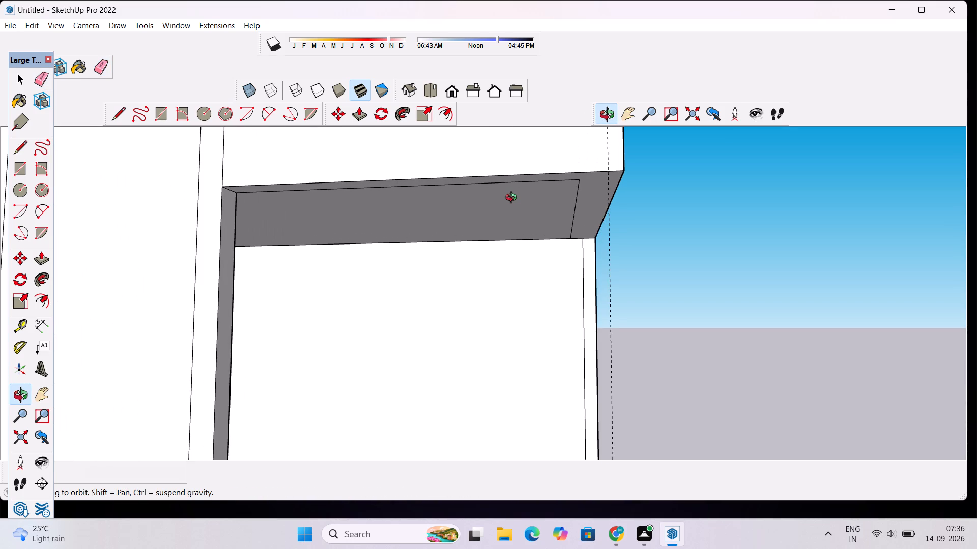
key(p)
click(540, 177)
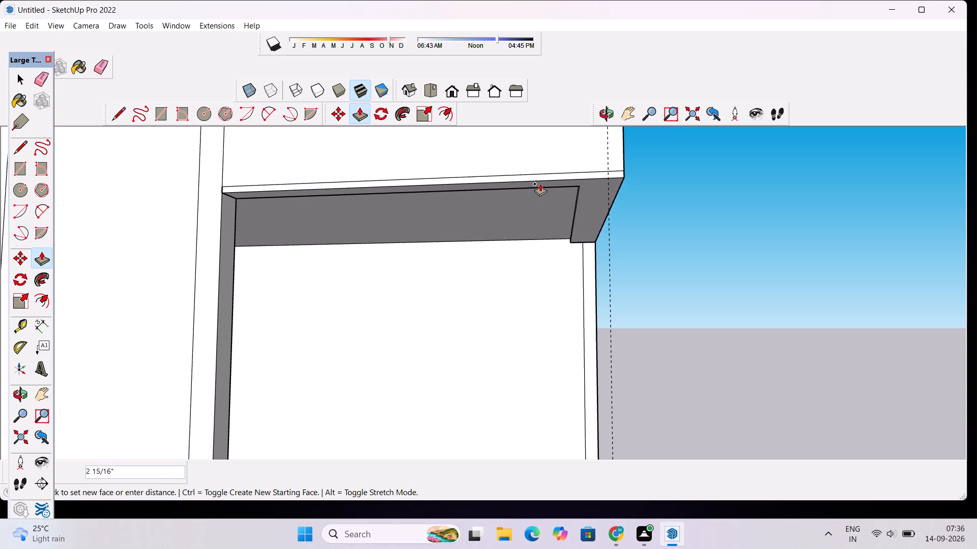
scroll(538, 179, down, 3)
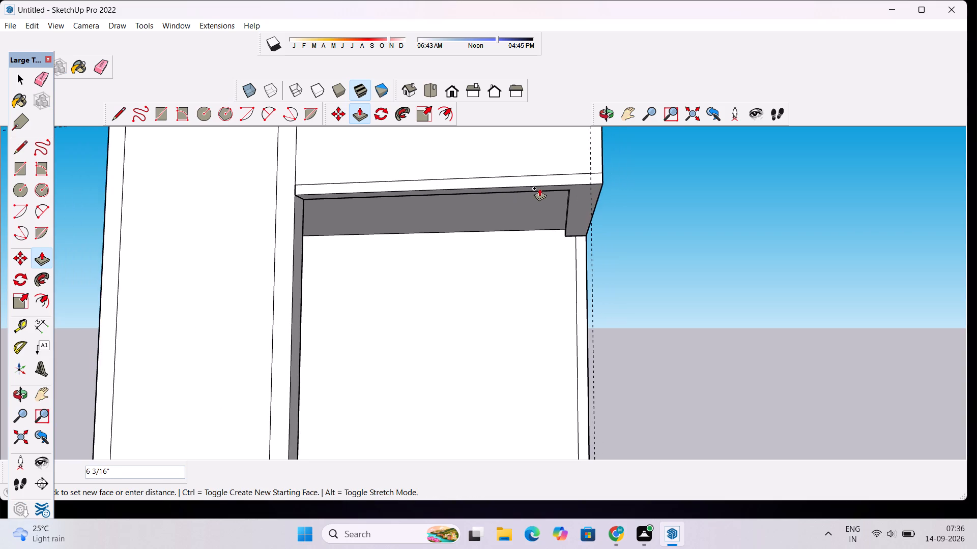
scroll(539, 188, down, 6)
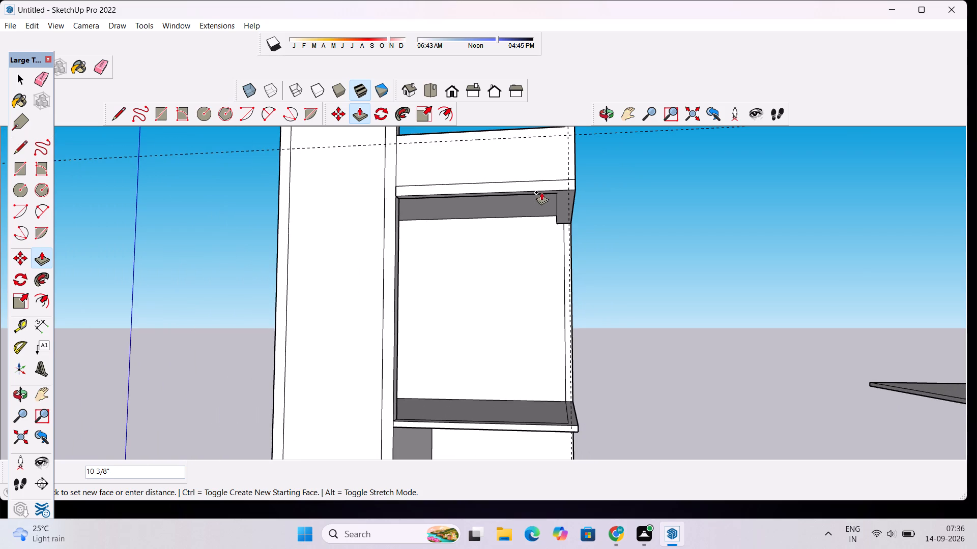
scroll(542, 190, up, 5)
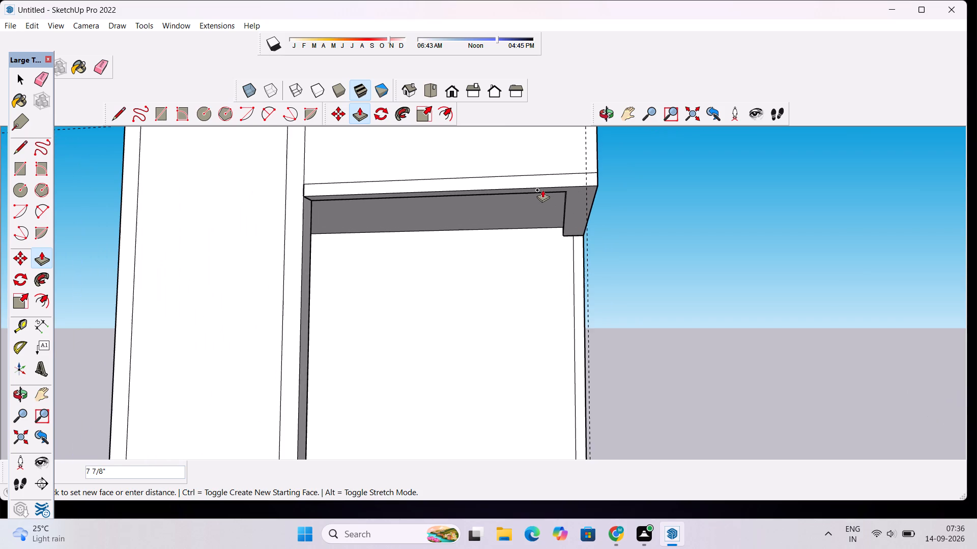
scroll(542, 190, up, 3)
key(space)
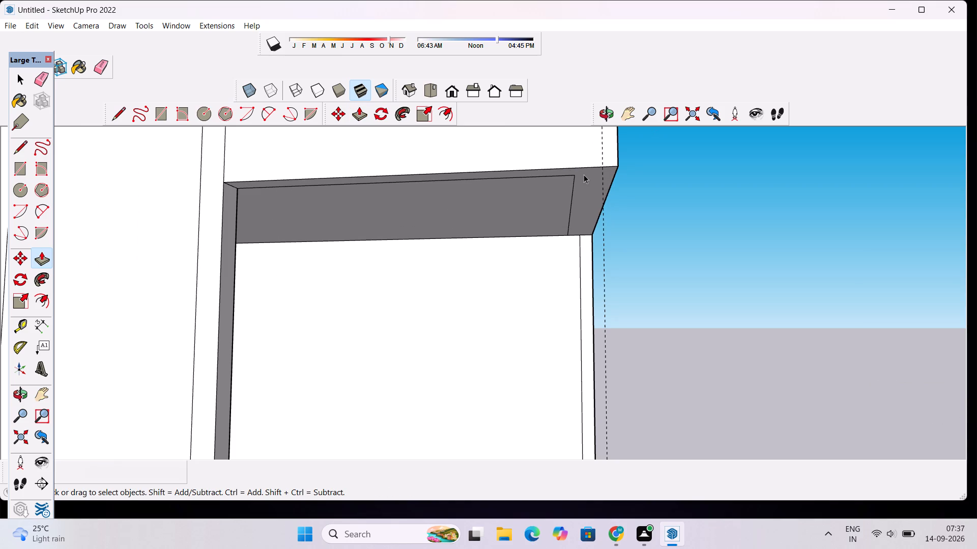
Draw an 11" line on the overhang's underside from the inset border's corner straight to the front edge.
scroll(584, 174, up, 2)
scroll(584, 174, down, 7)
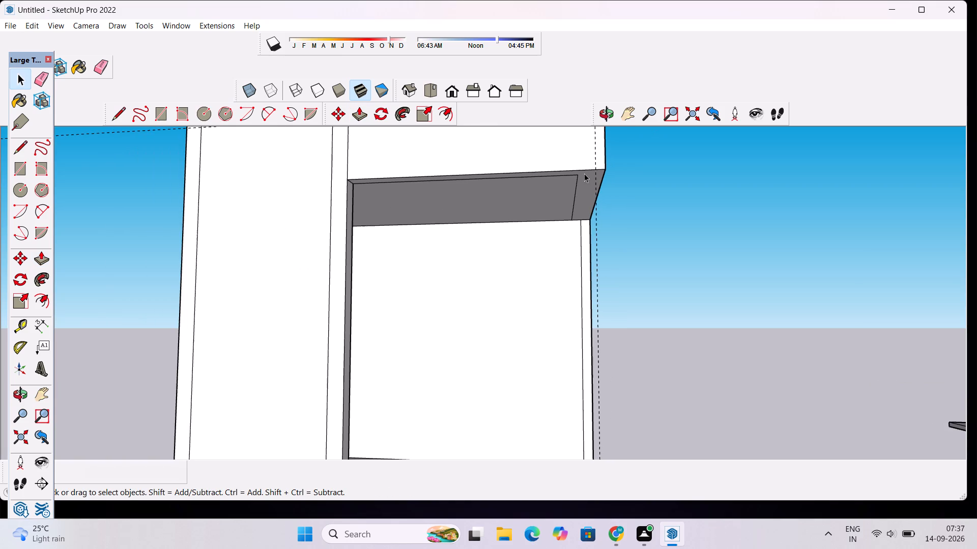
click(601, 115)
drag(603, 160, 606, 203)
scroll(604, 212, up, 2)
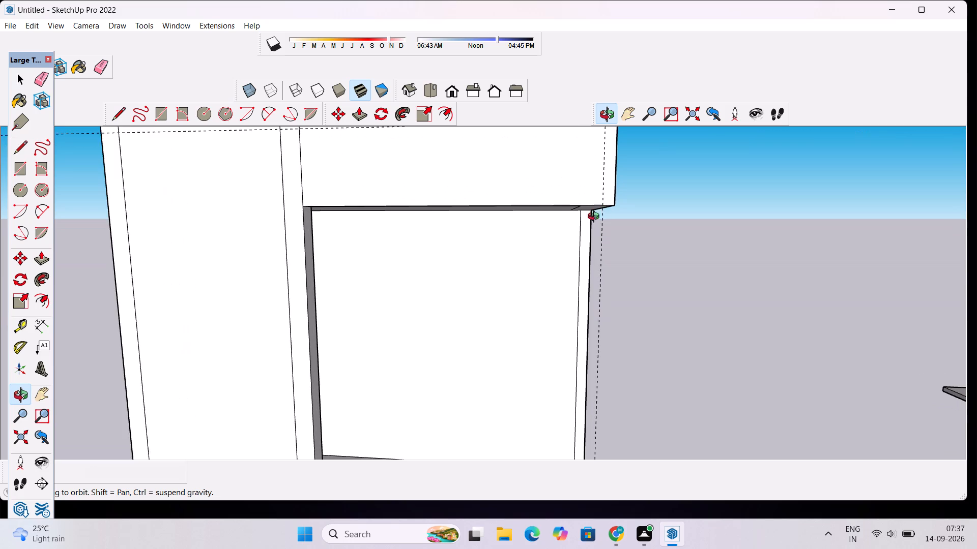
drag(593, 218, 593, 176)
scroll(593, 186, down, 5)
shift+drag(565, 139, 563, 240)
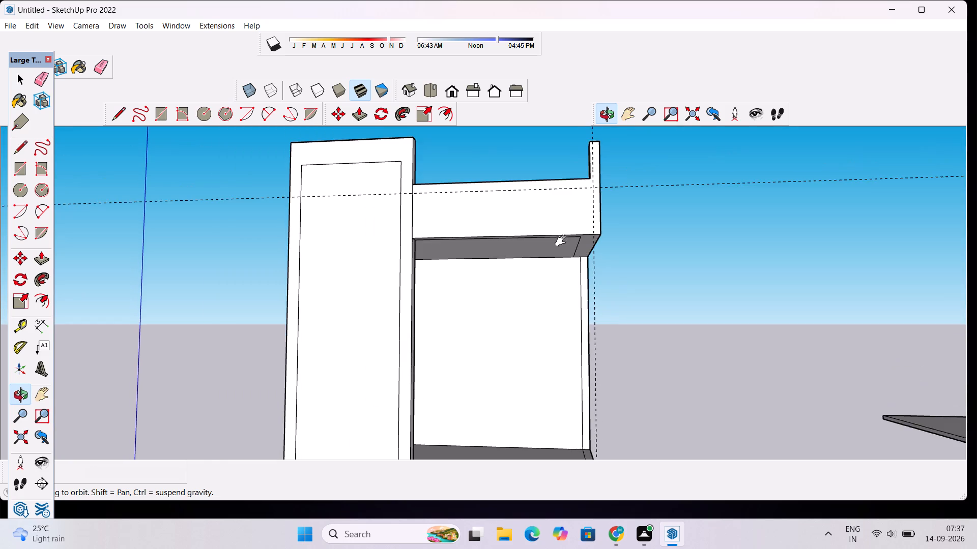
shift+scroll(571, 230, up, 9)
drag(582, 241, 576, 219)
key(l)
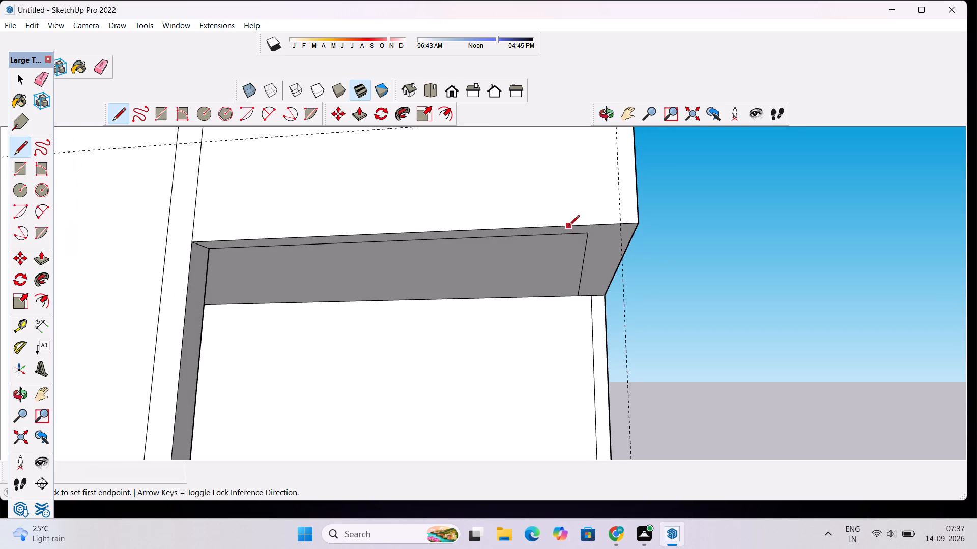
scroll(569, 227, up, 9)
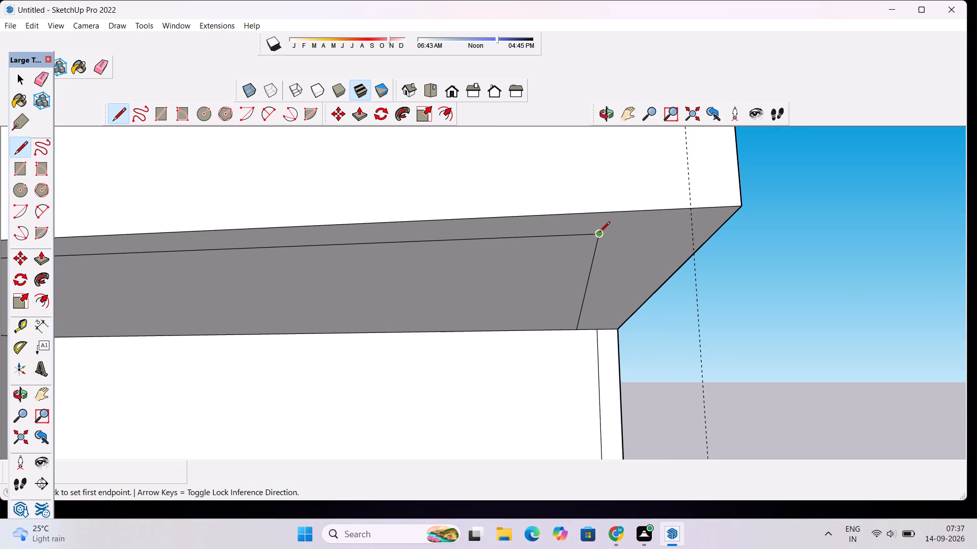
click(599, 233)
click(602, 214)
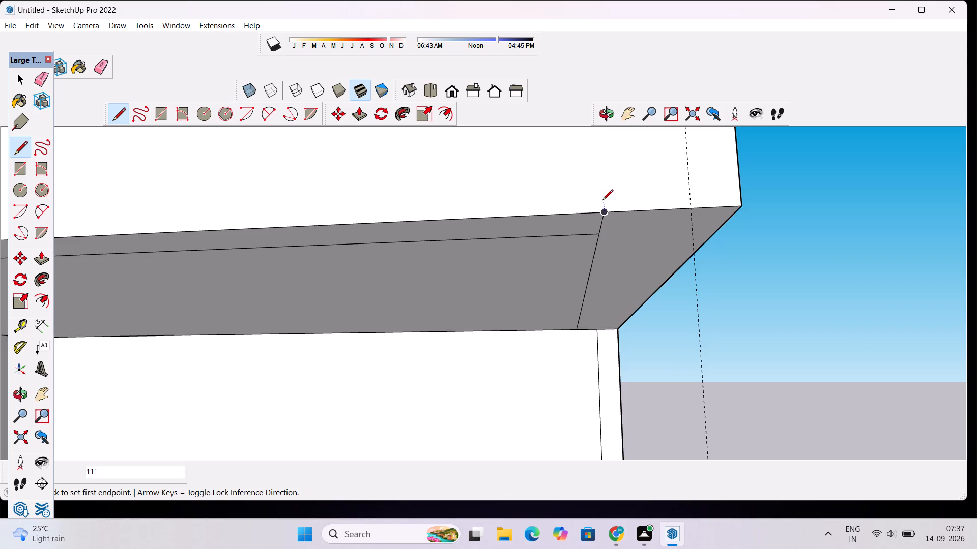
scroll(602, 201, down, 9)
Draw a 6" line up the front face from the cross line's front end, continued 1' 6" horizontally to the outer edge.
click(604, 209)
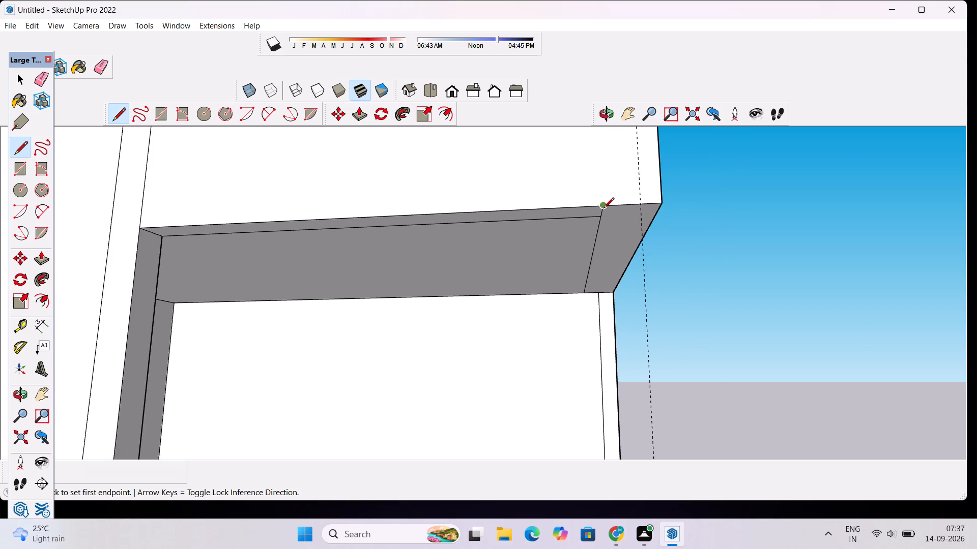
scroll(598, 167, up, 8)
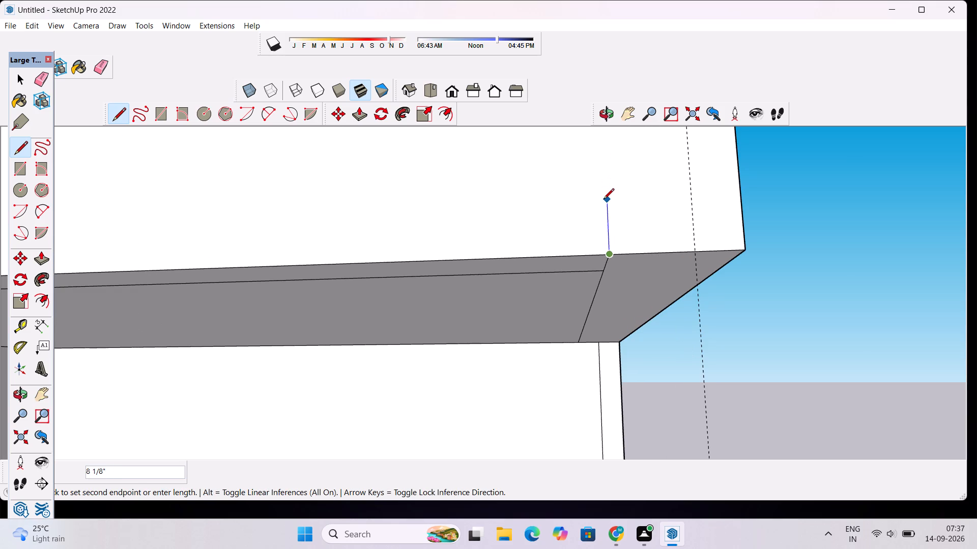
text(6")
key(Return)
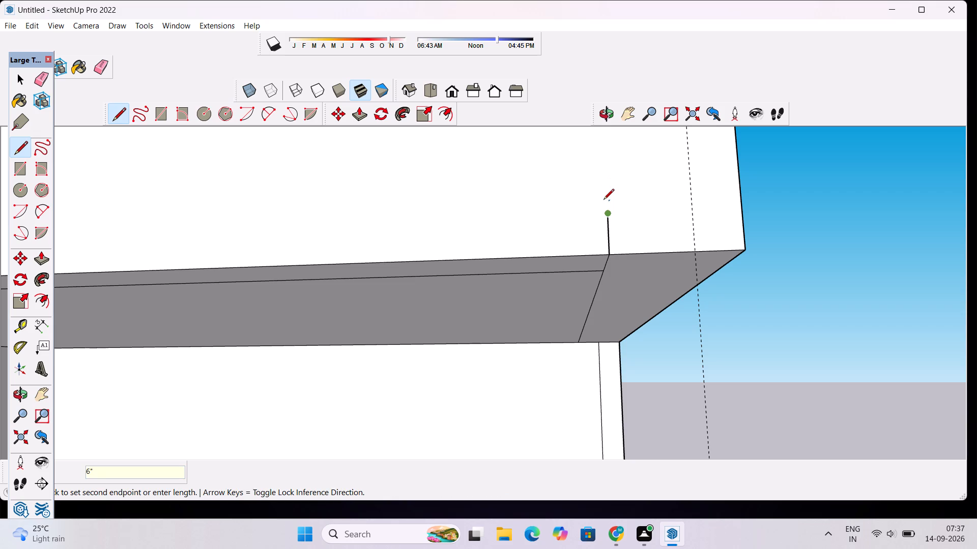
click(740, 210)
Draw a 13' 9" line across the front face from the 6" line's top end to the tall side wall.
scroll(740, 210, down, 8)
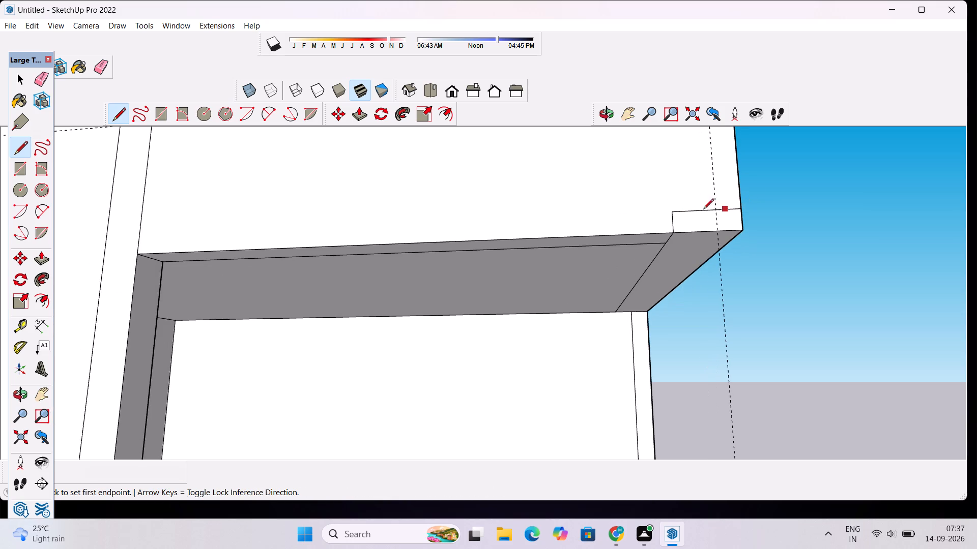
click(676, 211)
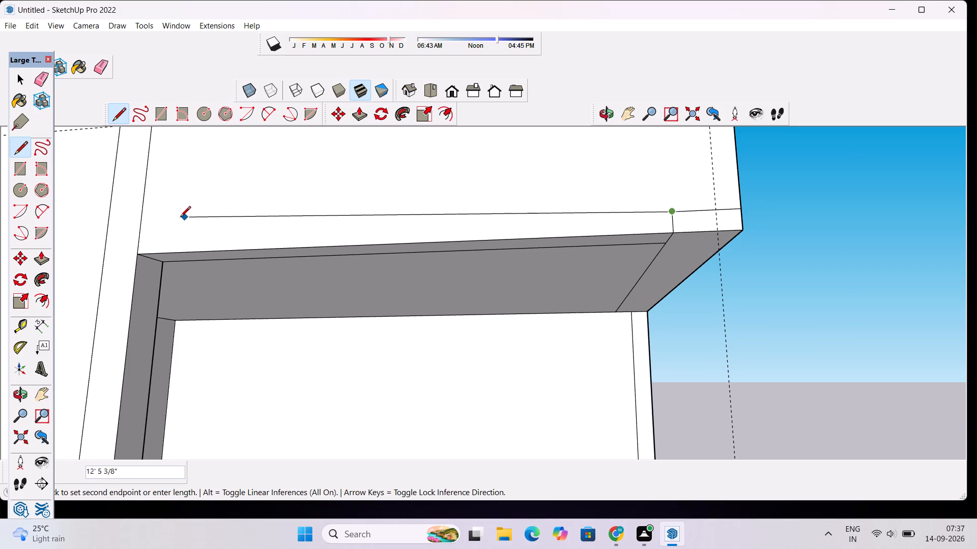
click(139, 236)
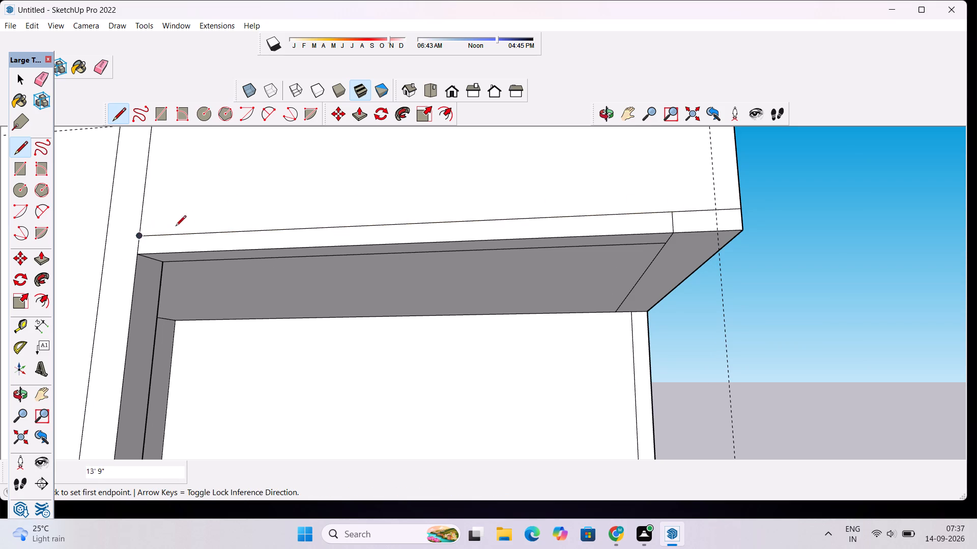
scroll(201, 221, down, 1)
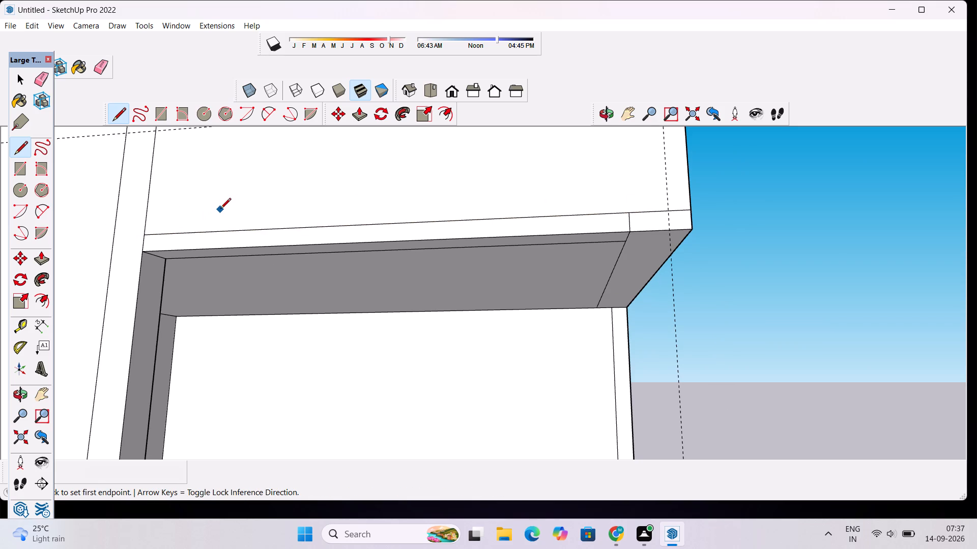
key(space)
Erase the short 6" vertical line on the overhang's front face.
key(e)
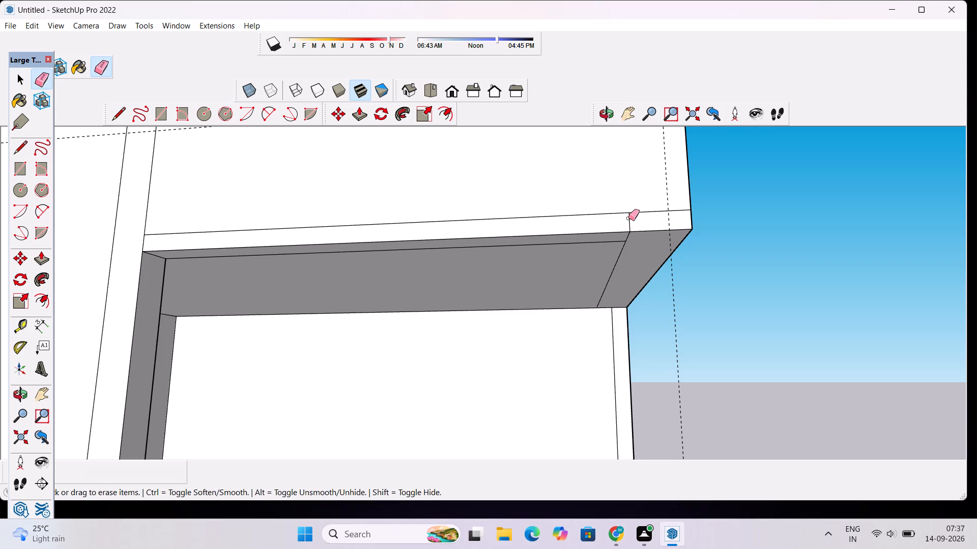
click(628, 218)
key(space)
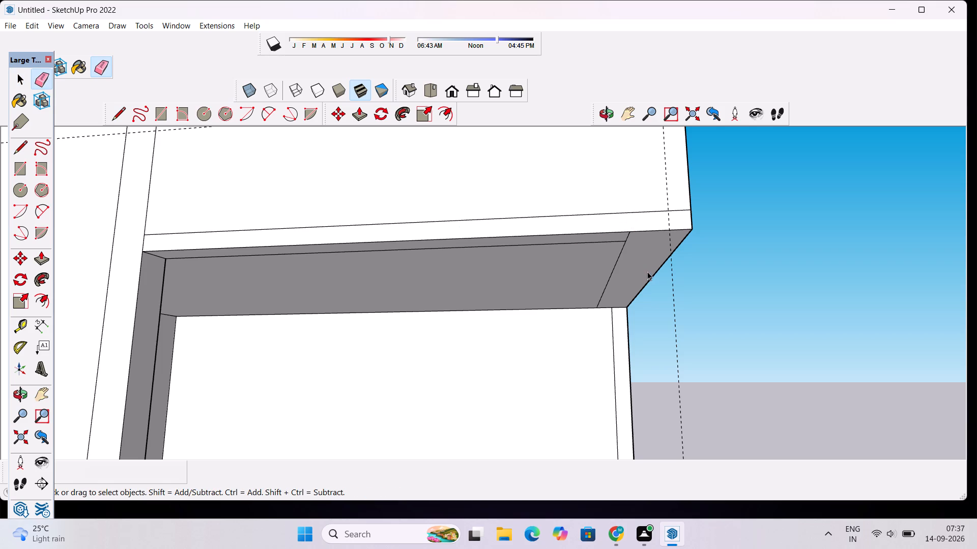
Push/Pull the underside strip at the overhang's outer end 3" downward.
click(647, 271)
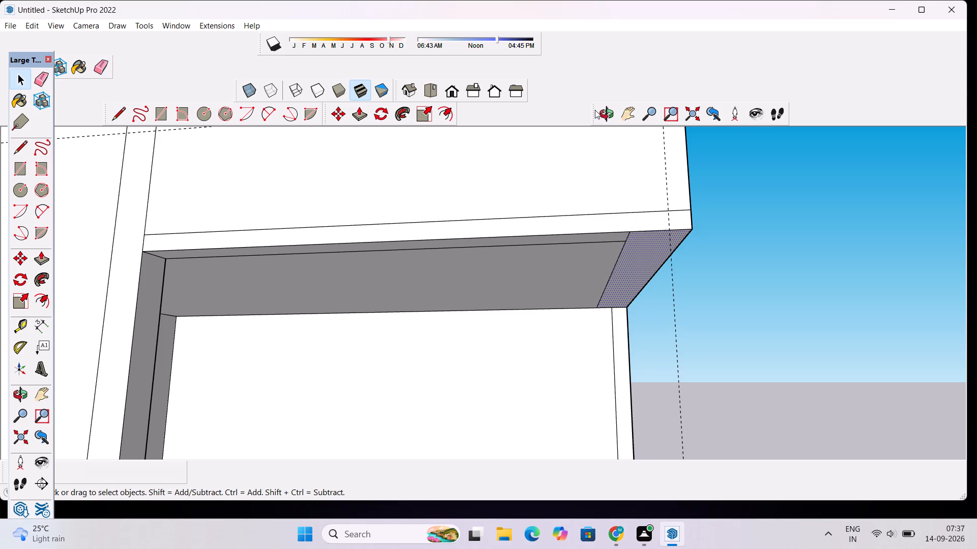
click(605, 114)
drag(730, 221, 633, 263)
drag(633, 263, 664, 256)
drag(664, 256, 673, 248)
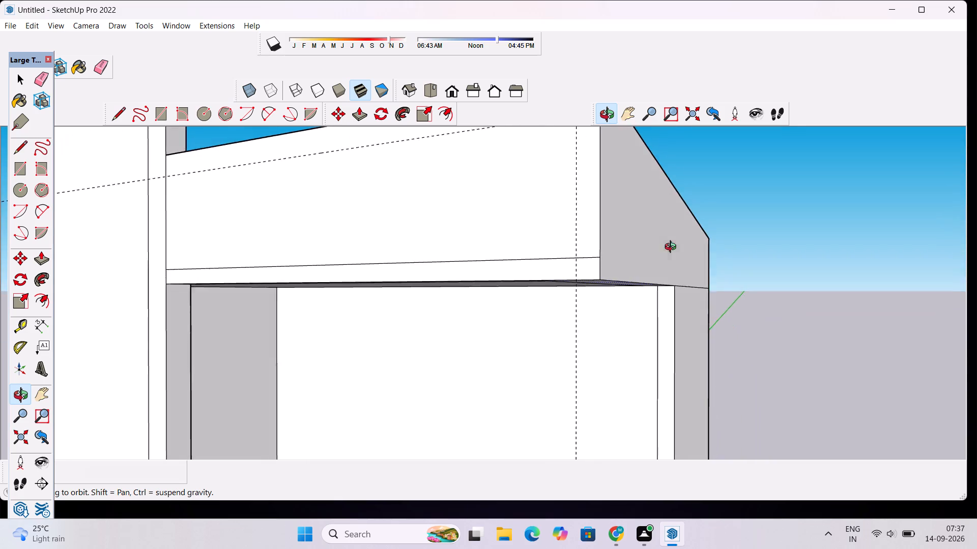
drag(673, 248, 694, 215)
key(p)
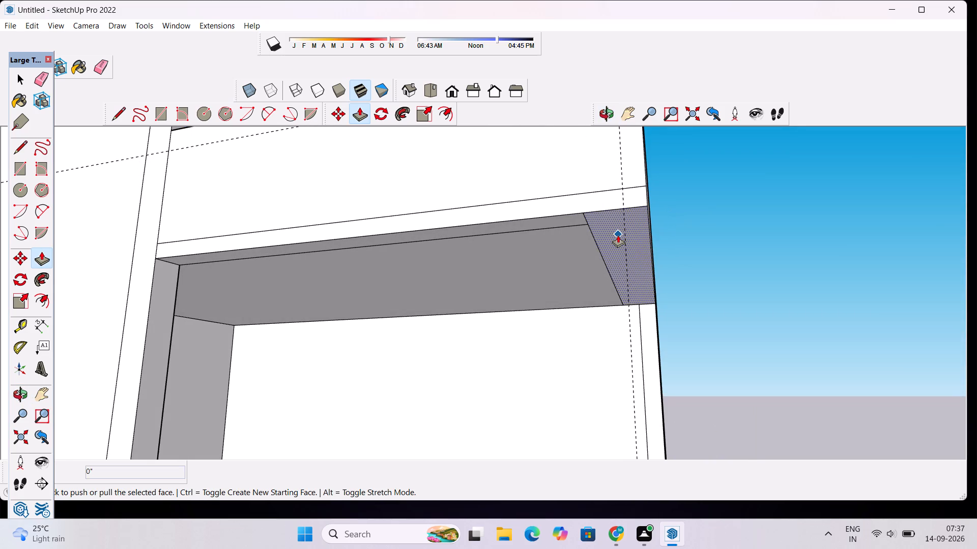
click(617, 235)
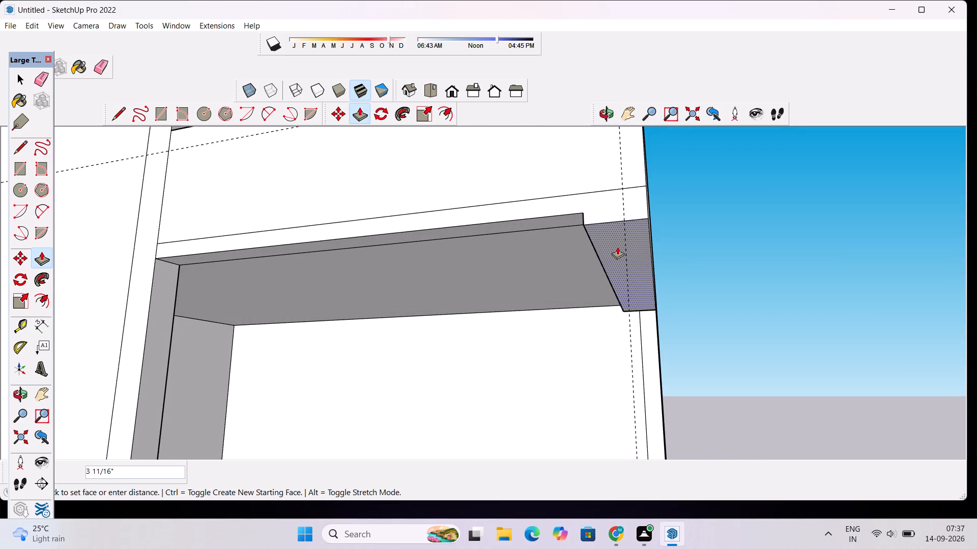
text(3")
key(Return)
Examine the lowered end strip and its junction with the inset border on the overhang's underside.
click(604, 118)
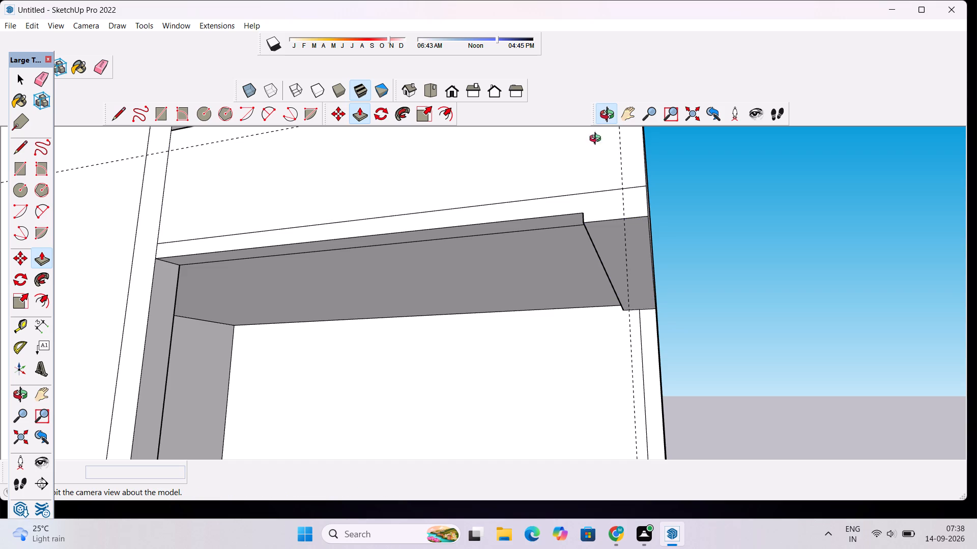
drag(571, 184, 629, 218)
scroll(630, 220, down, 4)
scroll(633, 246, up, 10)
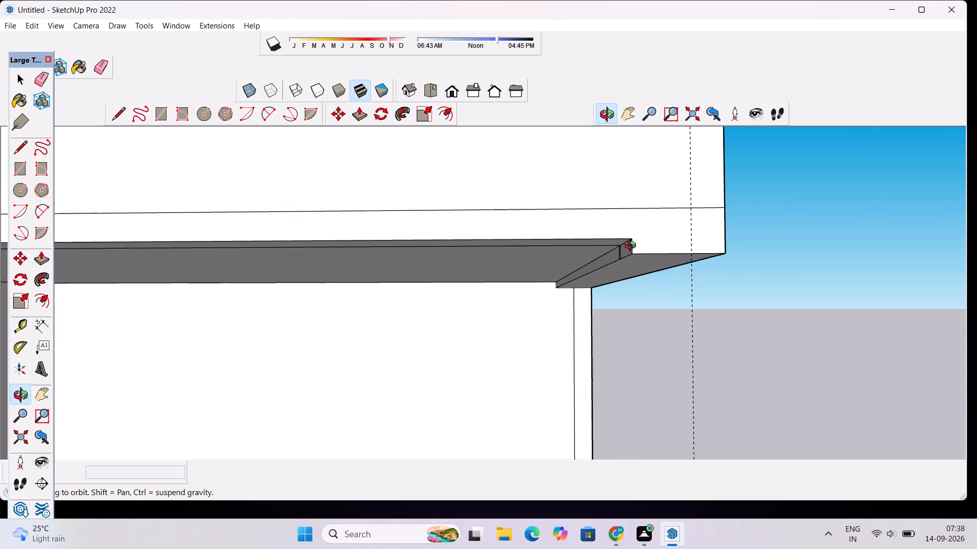
scroll(633, 247, up, 2)
drag(568, 270, 621, 259)
scroll(715, 248, up, 5)
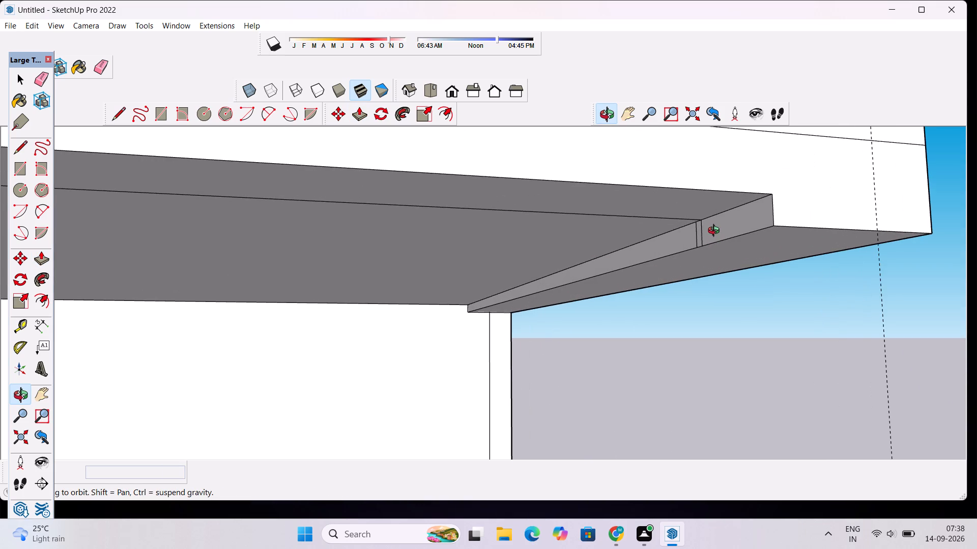
scroll(705, 233, down, 6)
drag(748, 209, 727, 229)
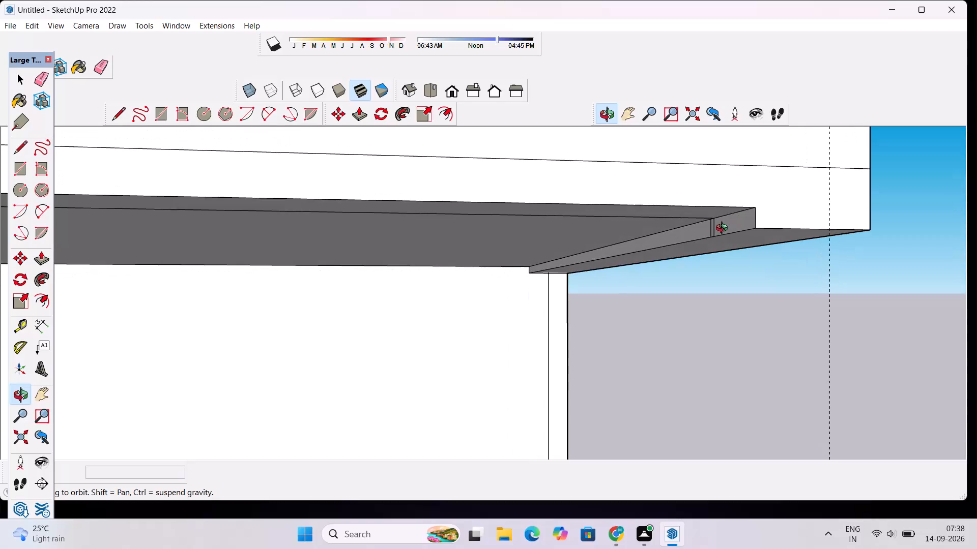
scroll(724, 226, down, 5)
drag(791, 224, 740, 232)
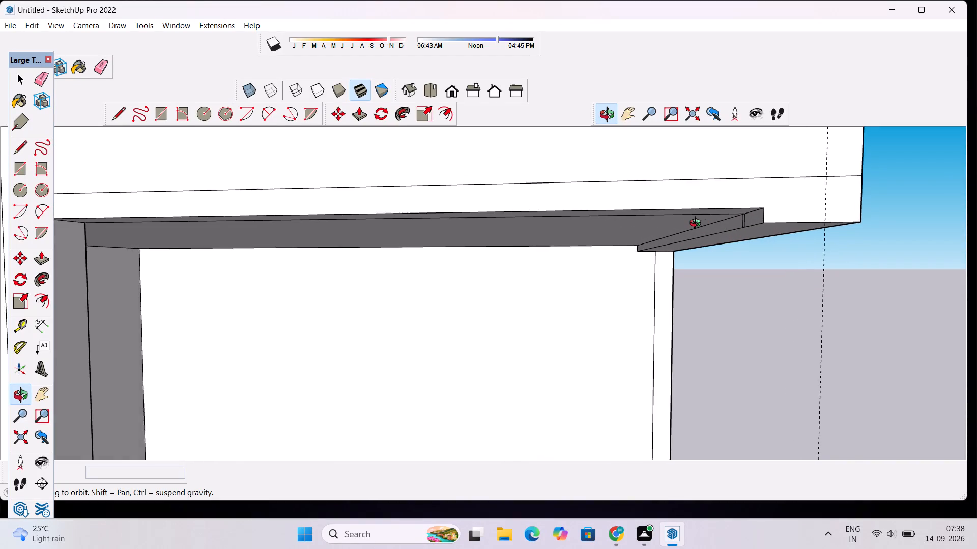
Draw a 14' 8 1/2" line along the horizontal guide on the overhang's front face, continuing 3' 9" up to the end post's top.
scroll(698, 224, down, 4)
scroll(679, 221, up, 3)
scroll(681, 215, down, 3)
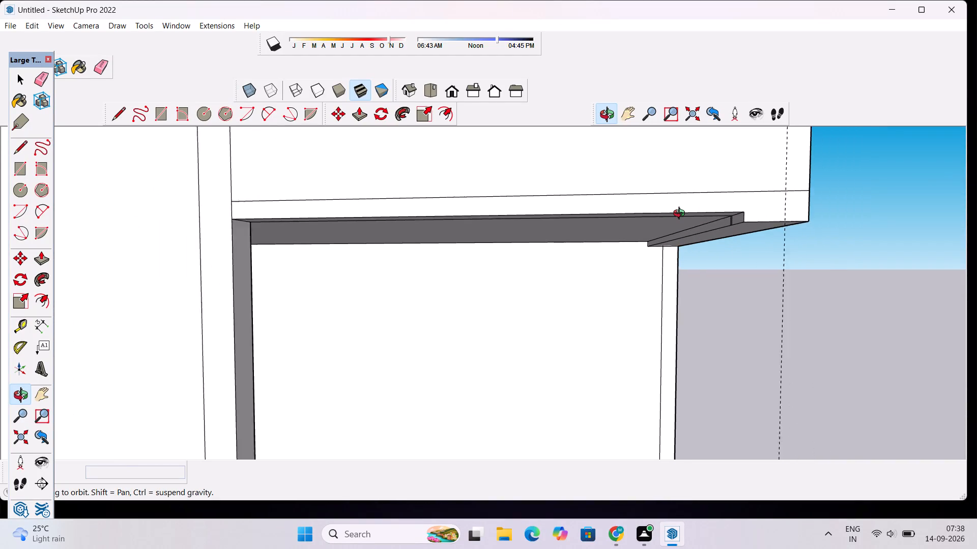
scroll(681, 215, down, 2)
scroll(586, 222, down, 3)
shift+drag(587, 222, 624, 325)
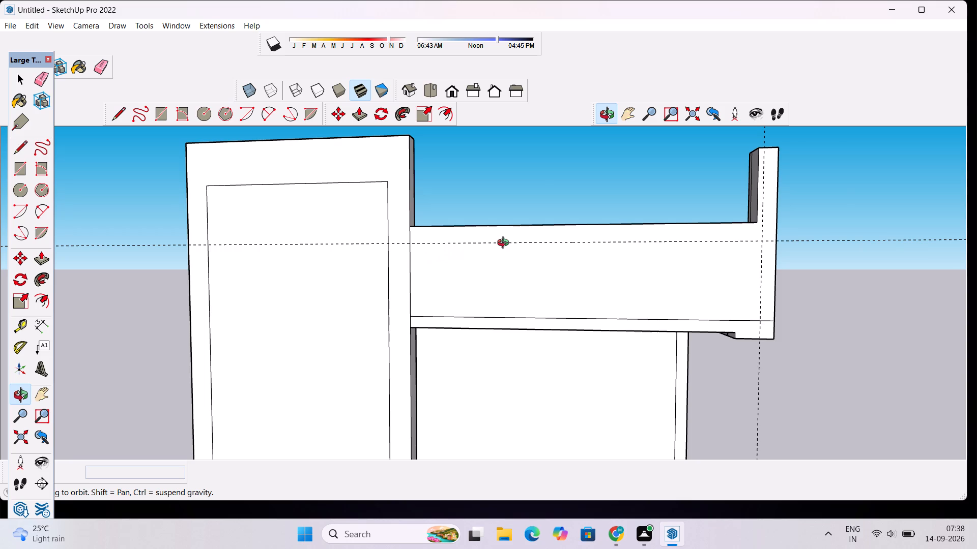
key(l)
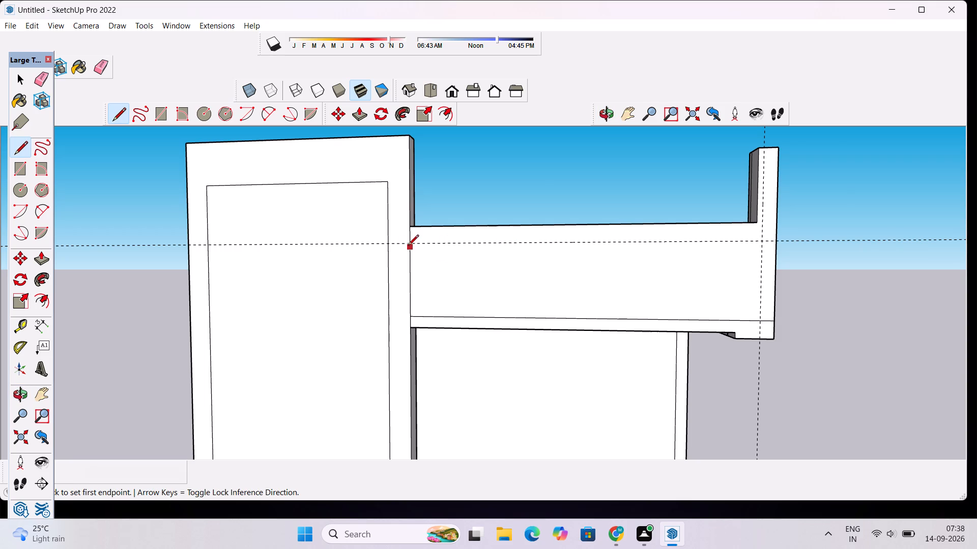
click(408, 246)
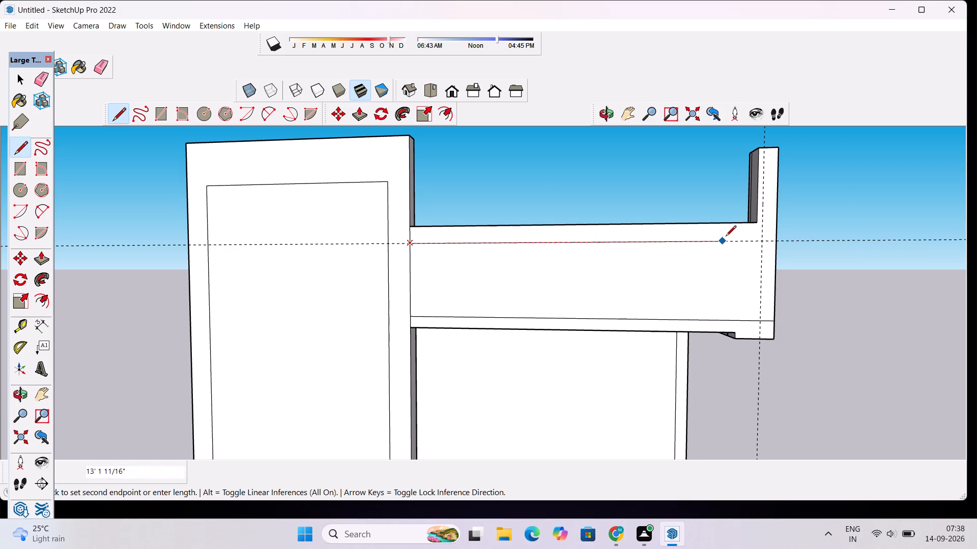
scroll(774, 235, up, 3)
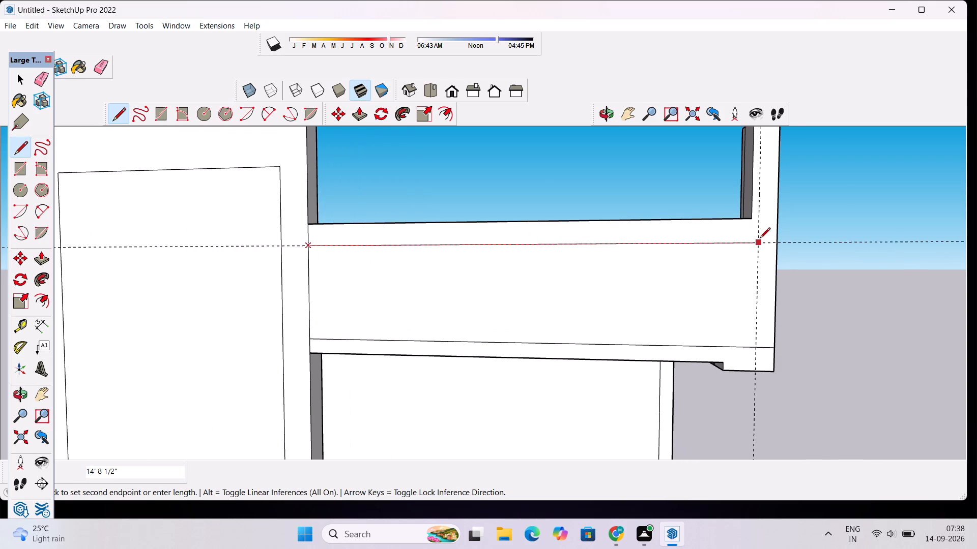
click(760, 243)
scroll(760, 247, down, 8)
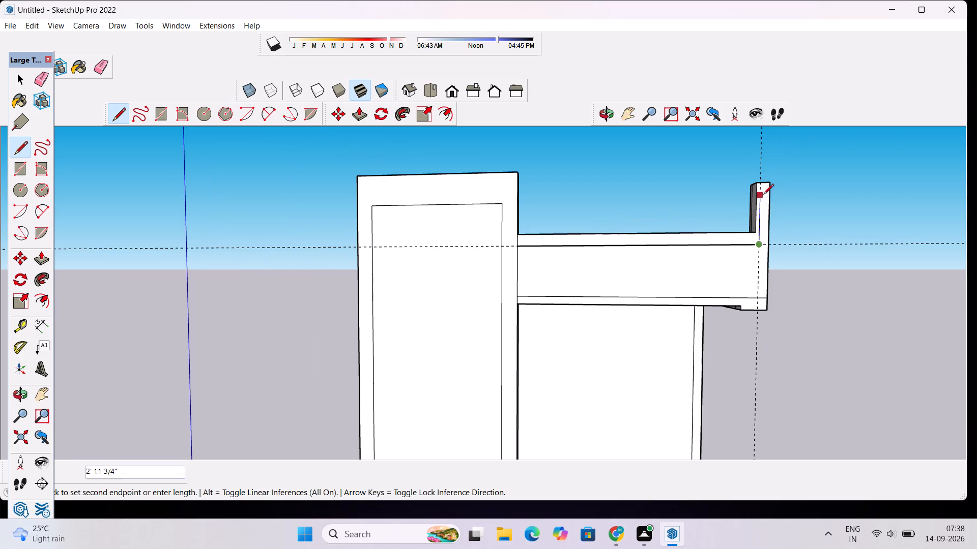
scroll(764, 182, up, 13)
click(751, 185)
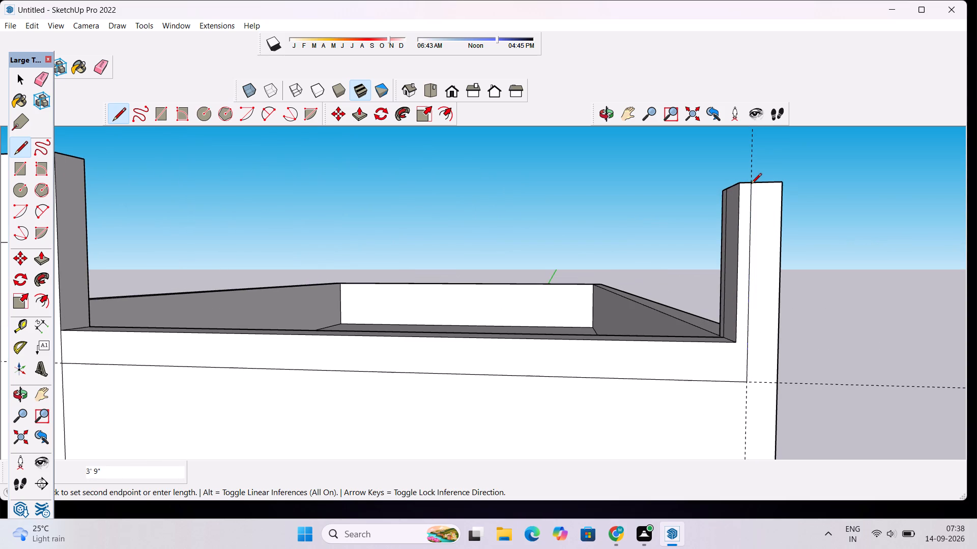
key(space)
click(746, 203)
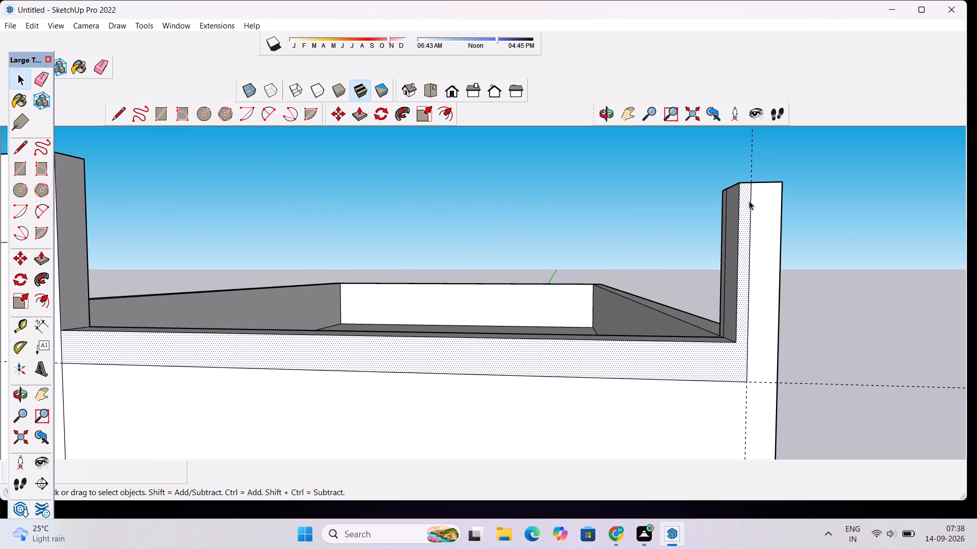
Erase the horizontal and vertical guide lines crossing the front elevation.
scroll(751, 200, down, 12)
key(space)
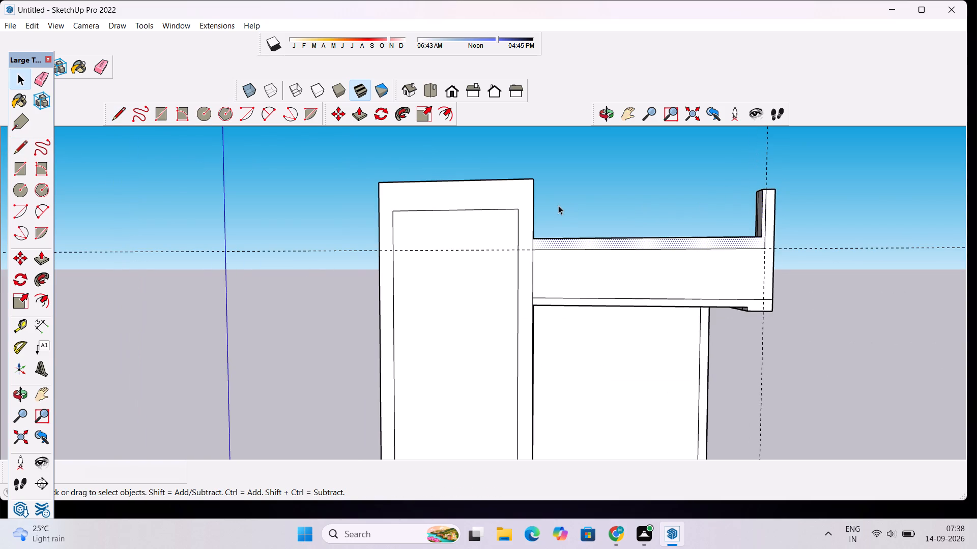
key(e)
drag(390, 219, 395, 240)
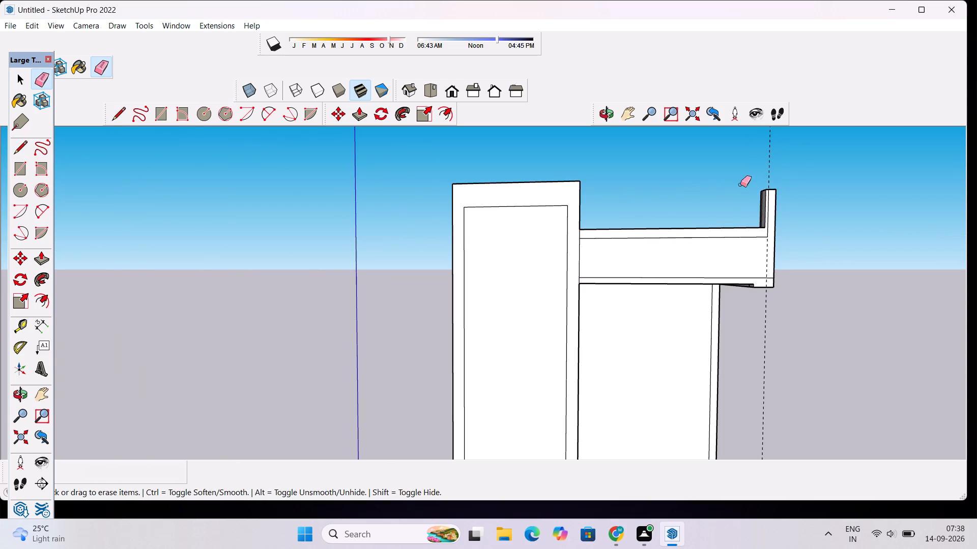
drag(796, 166, 760, 172)
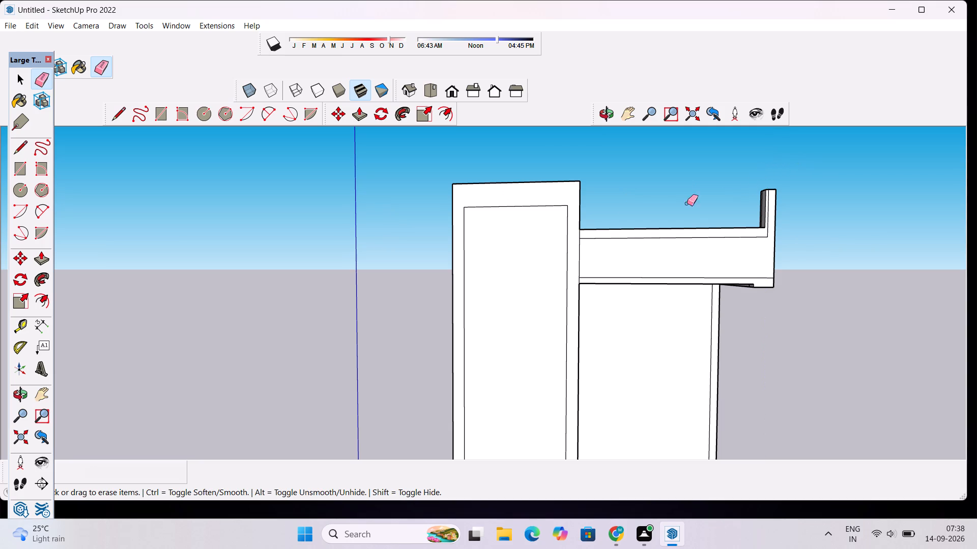
Push/Pull the border face around the tall tower's front panel 9" outward.
key(space)
click(553, 198)
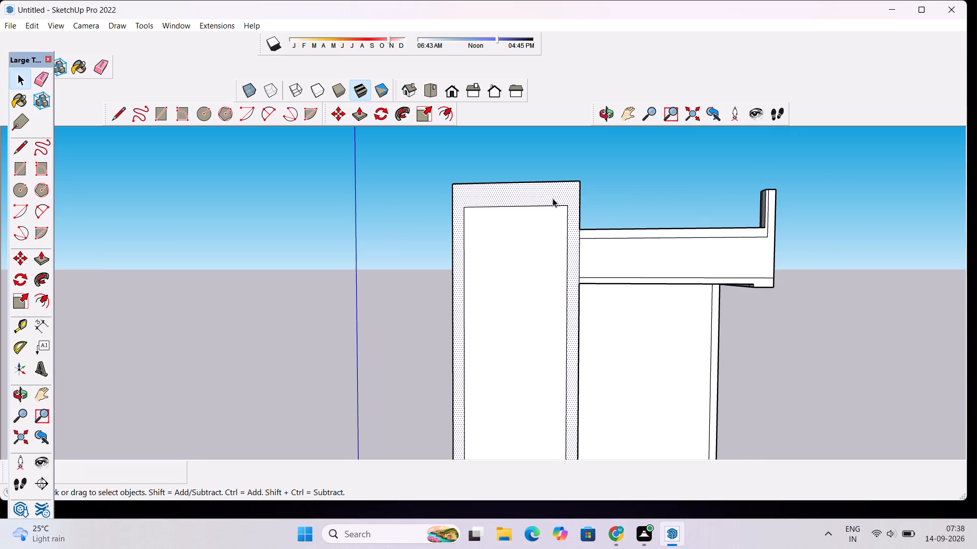
scroll(553, 198, up, 2)
key(p)
click(553, 198)
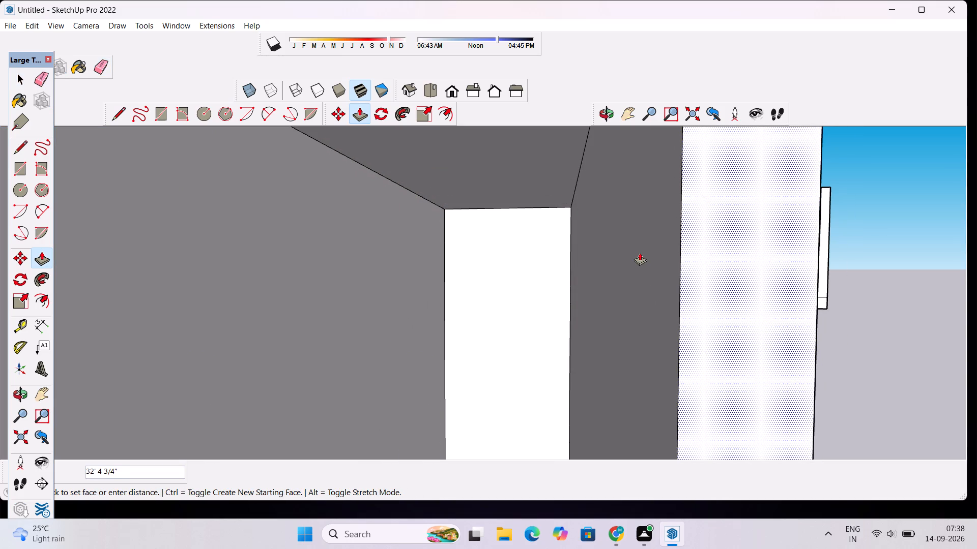
text(9")
key(Return)
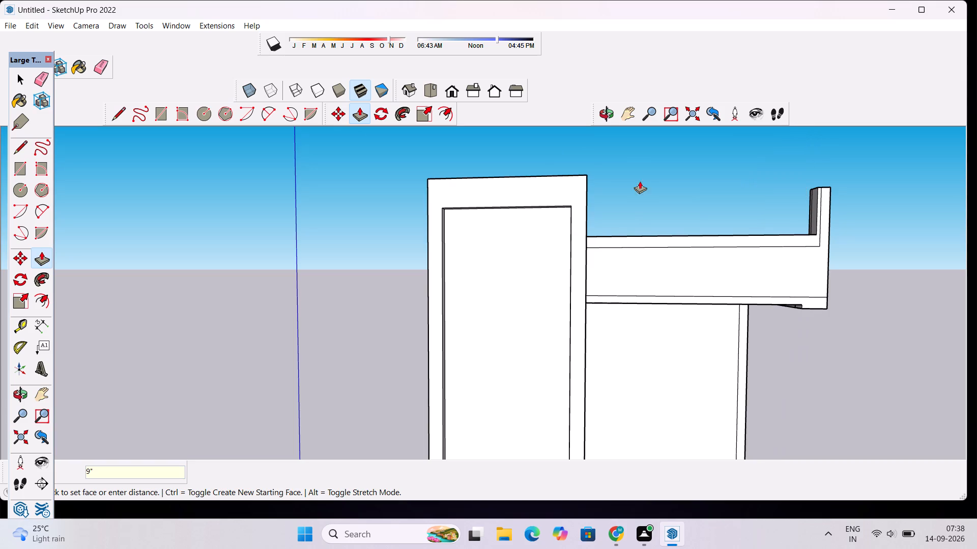
Push the tower's raised border face back toward the wall by 3" and by a further 1".
click(605, 119)
drag(700, 186, 521, 218)
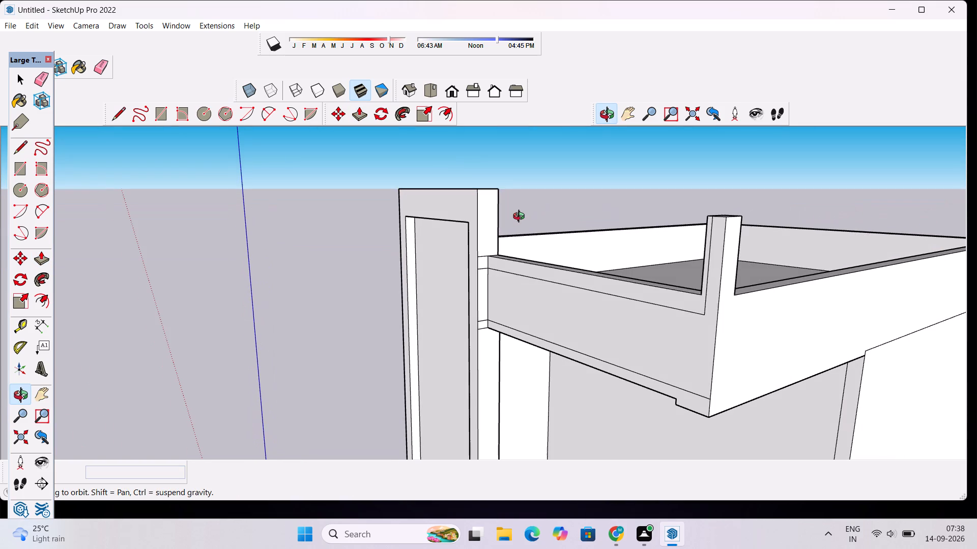
scroll(477, 265, up, 3)
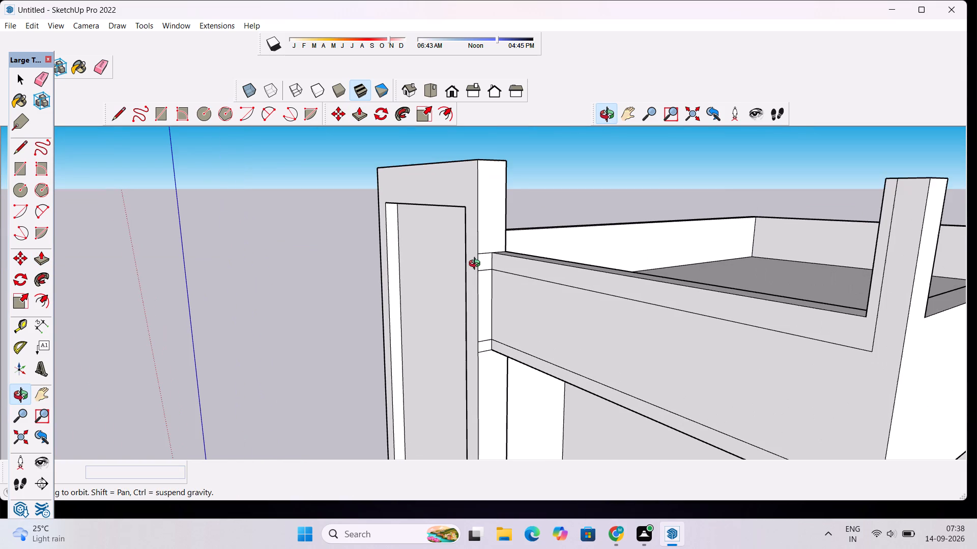
key(space)
click(471, 247)
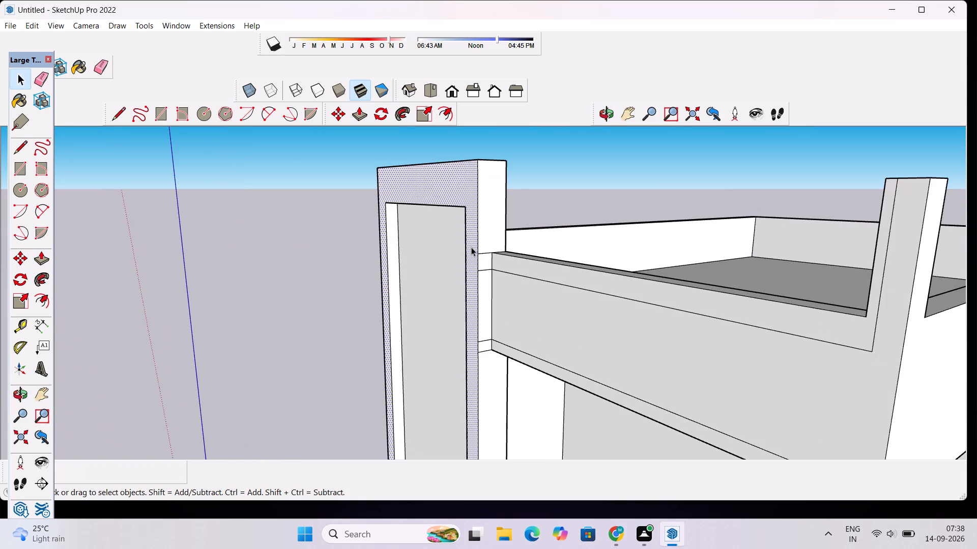
key(p)
click(471, 247)
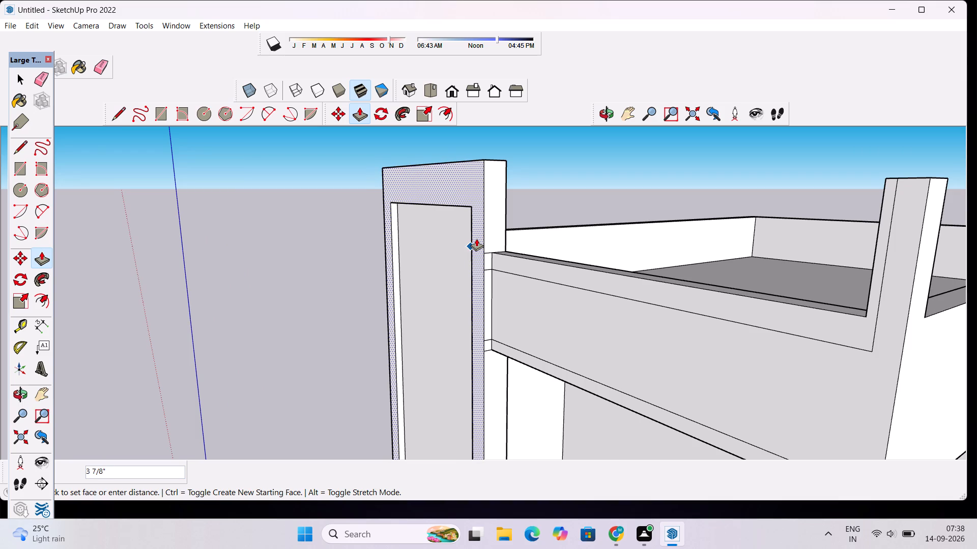
text(3")
key(Return)
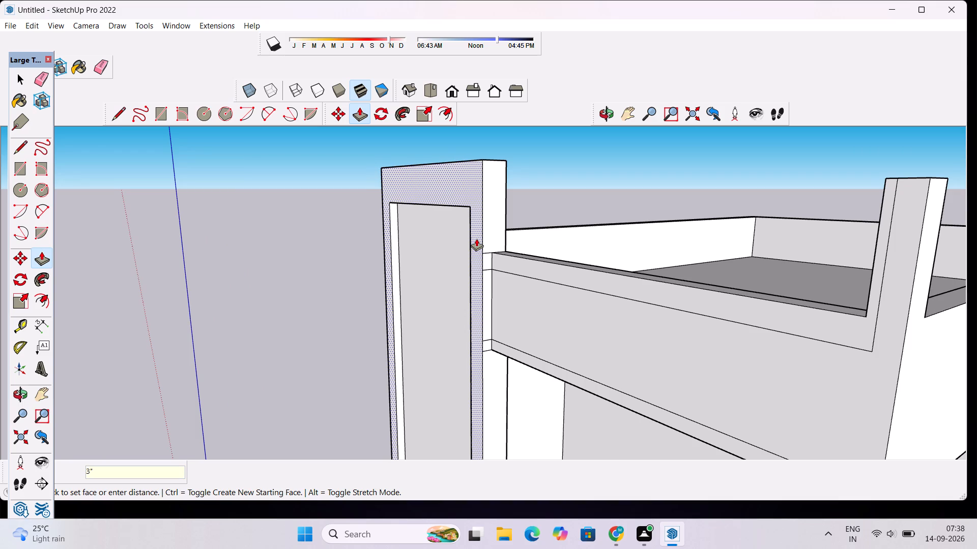
click(475, 232)
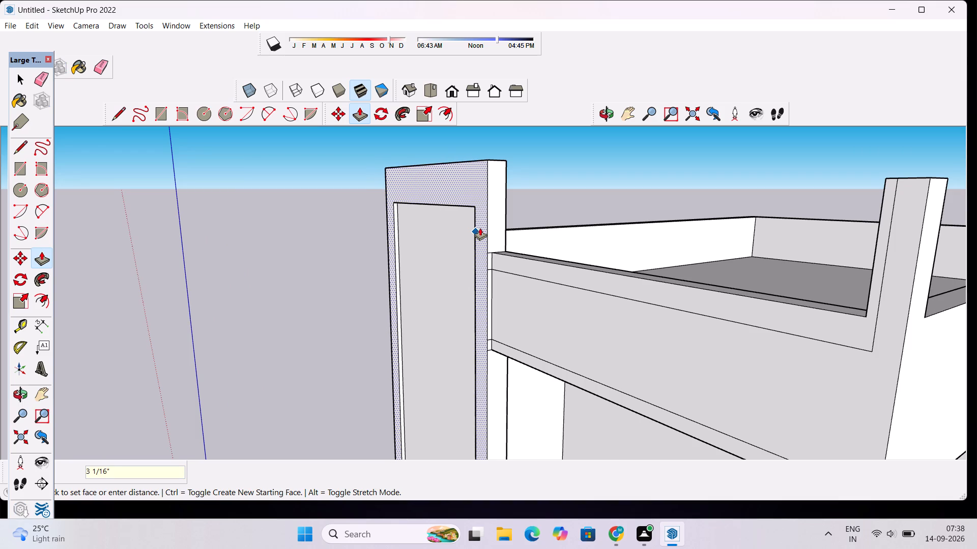
text(1")
key(Return)
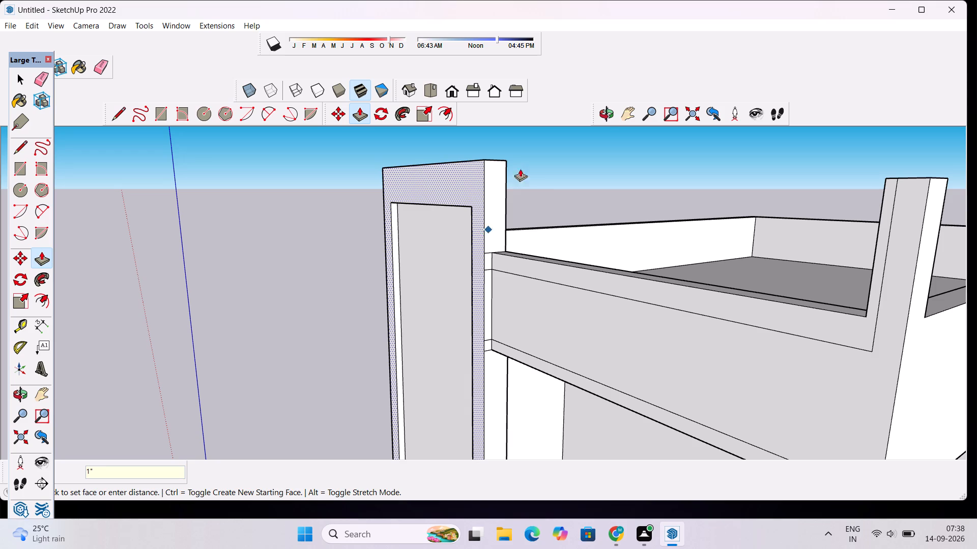
Push/Pull the L-shaped band along the parapet and end post 5" outward, flush with the tower's raised border.
click(606, 114)
drag(570, 162, 736, 177)
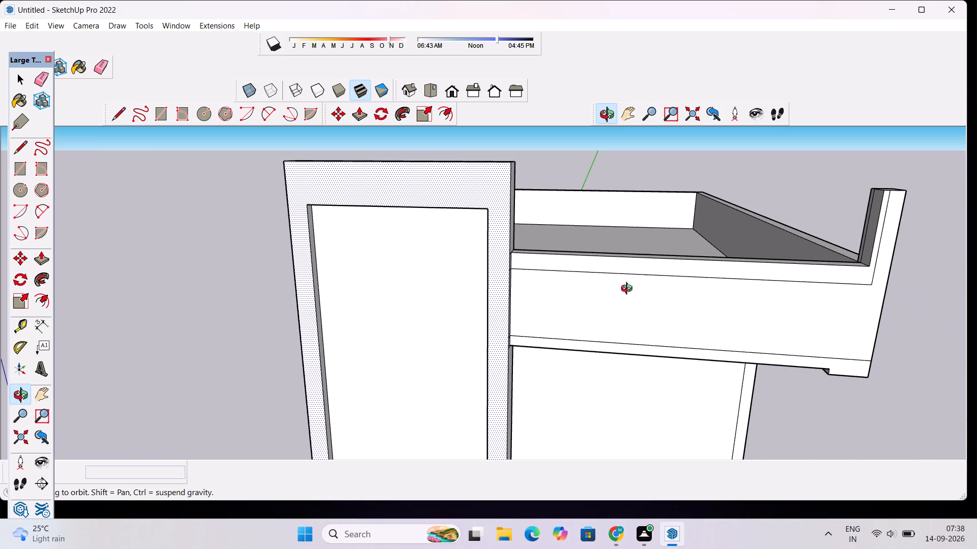
scroll(613, 319, down, 3)
drag(536, 330, 557, 295)
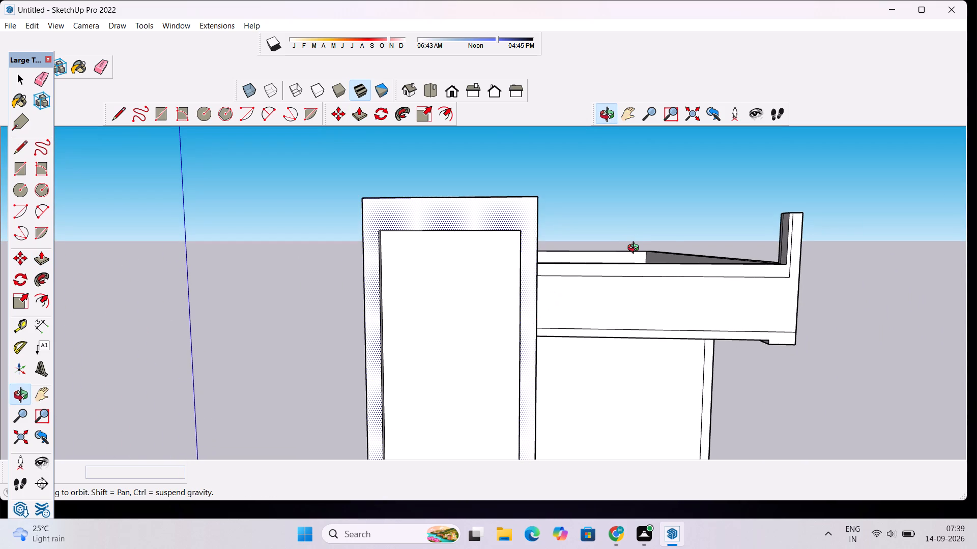
shift+drag(620, 247, 538, 273)
scroll(449, 369, up, 4)
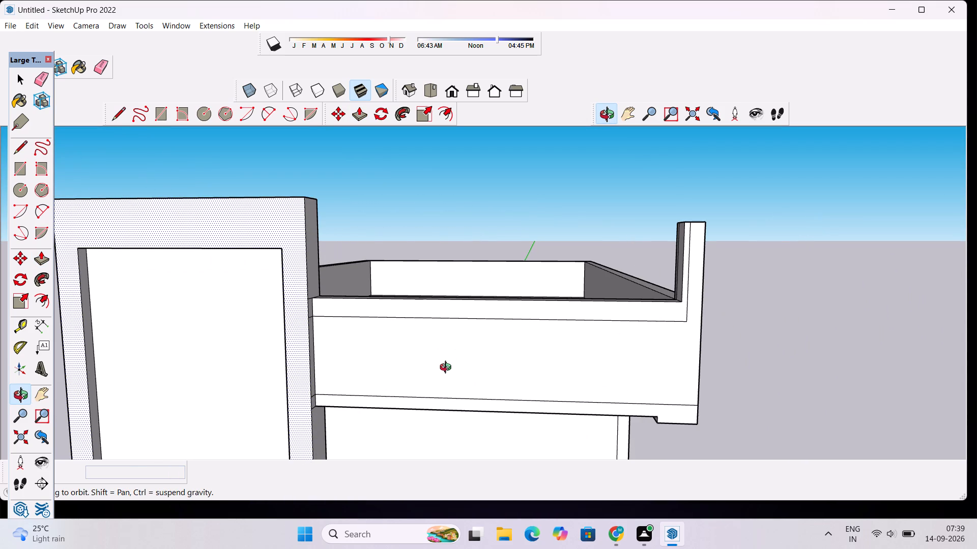
key(space)
text(p)
scroll(415, 307, up, 1)
key(space)
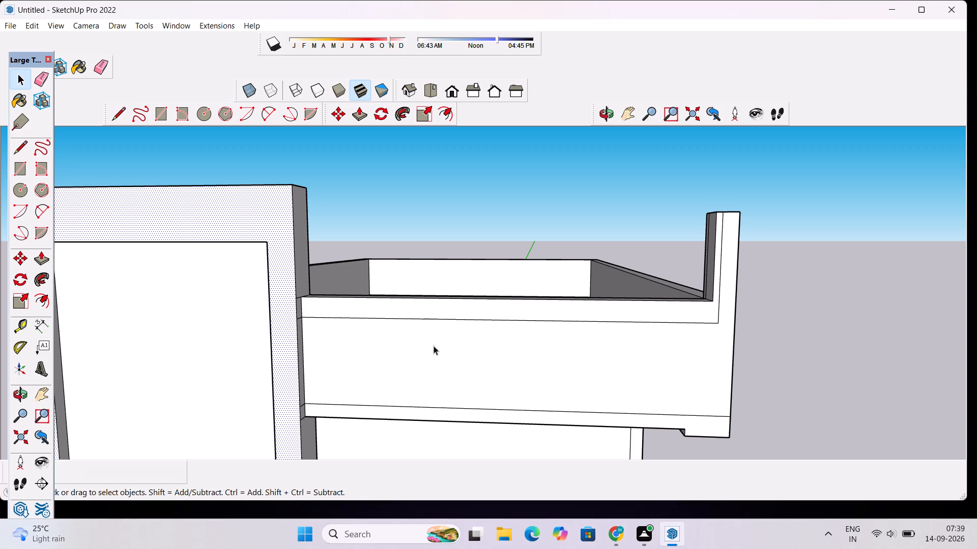
scroll(438, 320, down, 3)
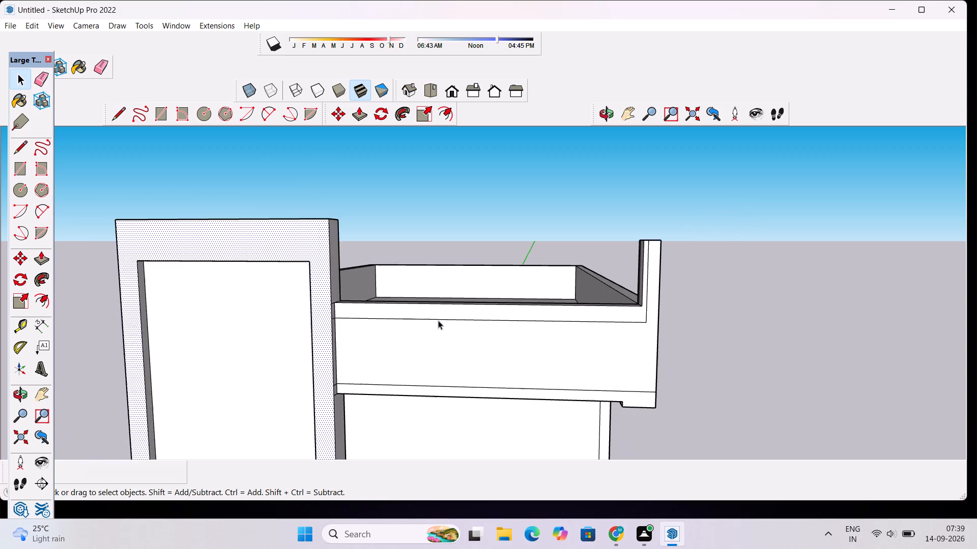
scroll(515, 298, up, 5)
scroll(498, 311, down, 5)
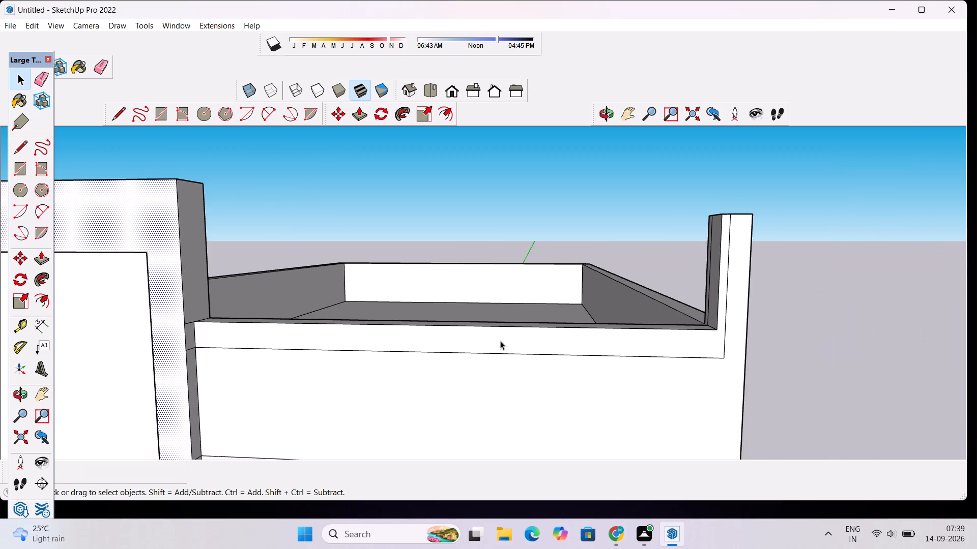
click(500, 341)
key(p)
click(500, 341)
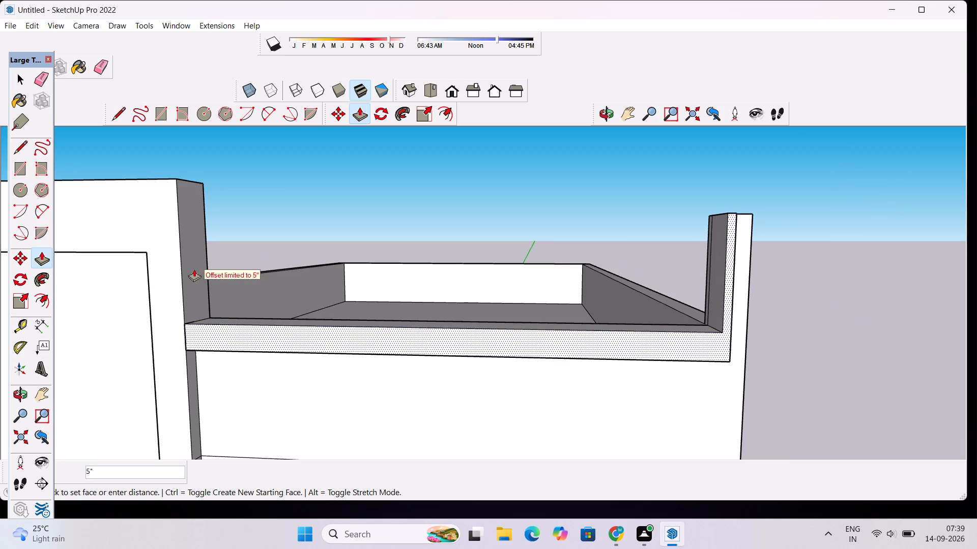
click(182, 260)
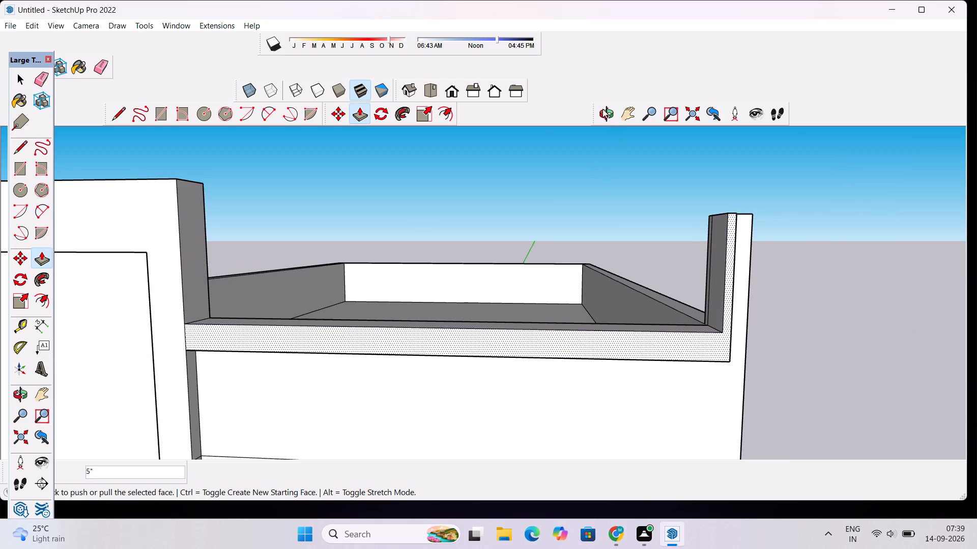
Examine the projecting parapet band, the tower border and the overhang from the side, below and front.
click(602, 109)
drag(698, 182, 471, 225)
drag(471, 225, 704, 220)
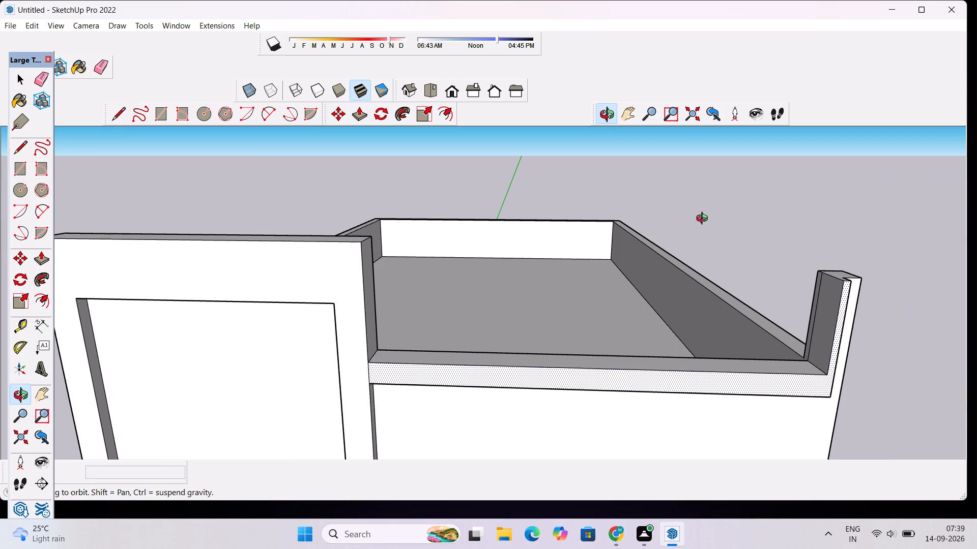
scroll(704, 220, down, 2)
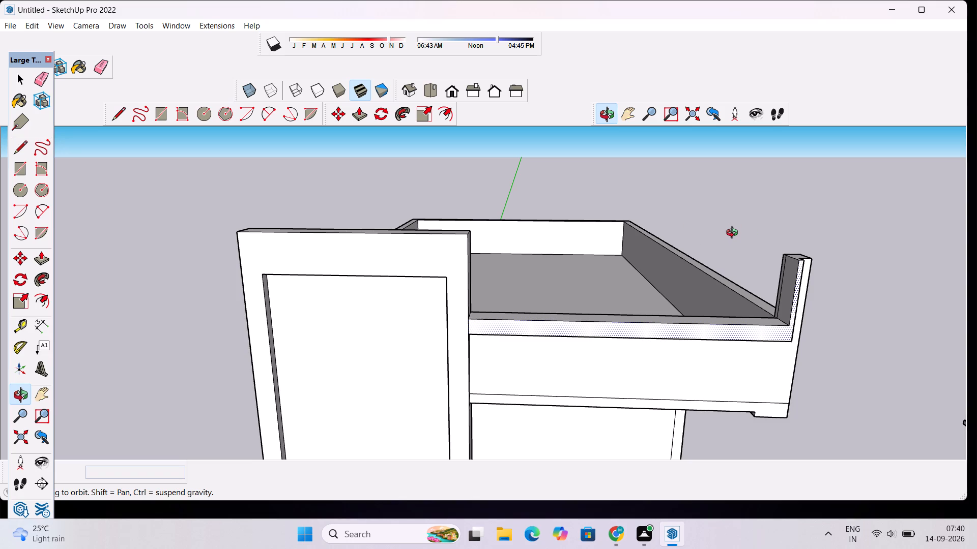
scroll(642, 307, down, 4)
drag(646, 375, 362, 312)
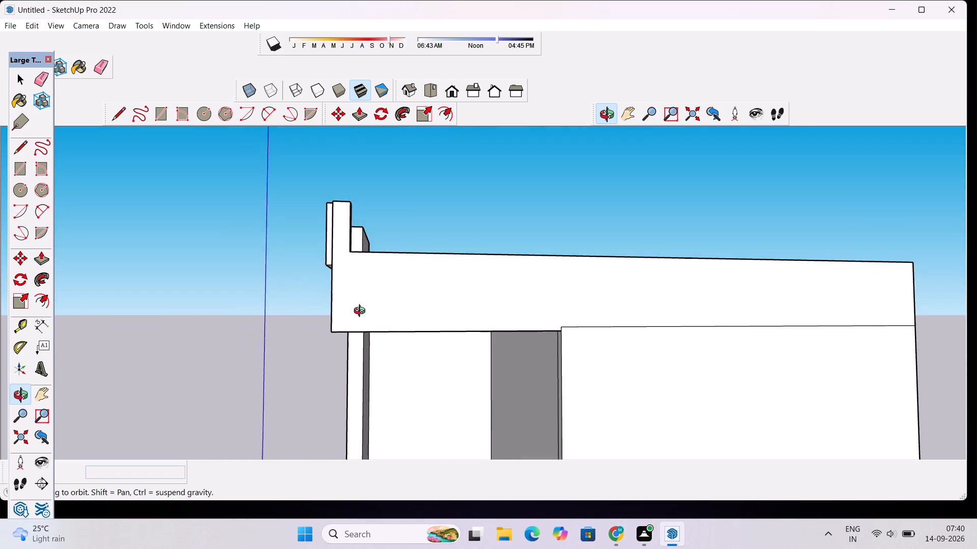
drag(362, 312, 527, 287)
scroll(529, 274, down, 4)
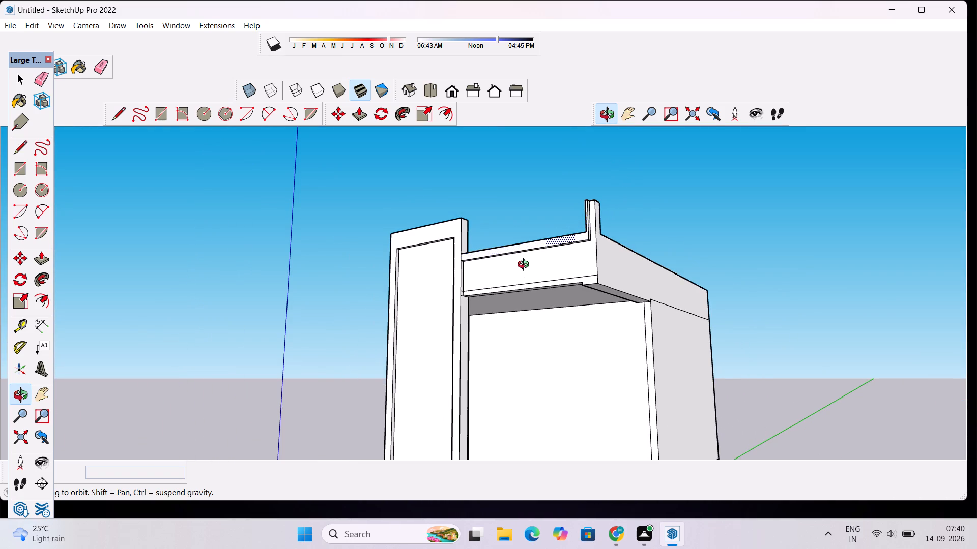
scroll(611, 253, down, 1)
drag(605, 261, 605, 315)
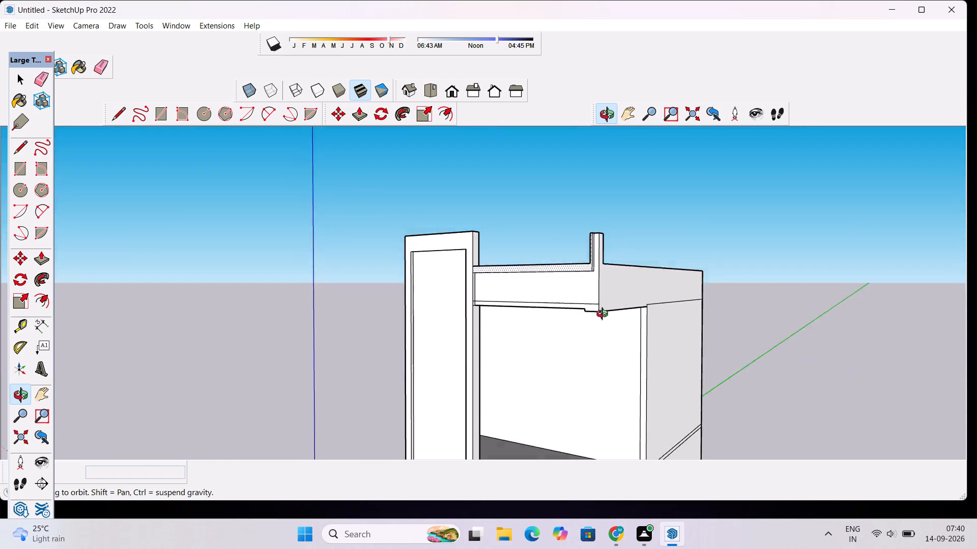
drag(605, 315, 609, 363)
scroll(525, 369, up, 4)
drag(452, 333, 536, 329)
scroll(635, 302, up, 4)
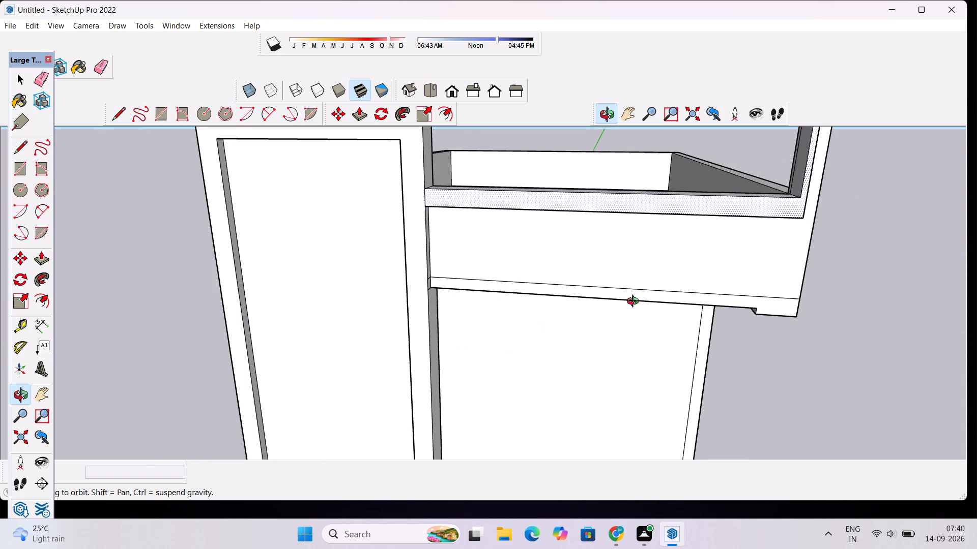
Push/Pull the thin band along the overhang's lower front edge 5" outward, flush with the tower's raised border.
drag(539, 302, 561, 293)
scroll(561, 292, down, 1)
shift+drag(565, 284, 369, 326)
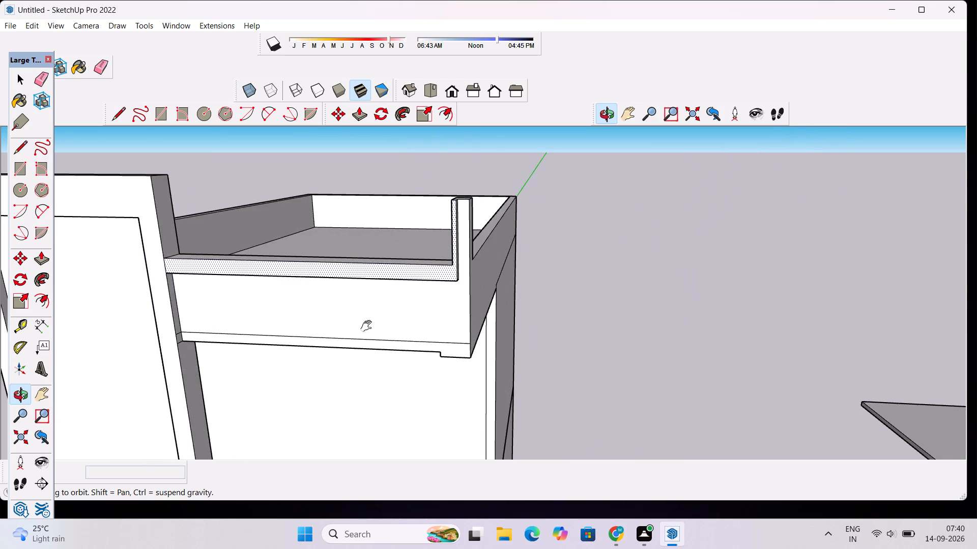
shift+scroll(372, 330, up, 3)
shift+drag(351, 368, 388, 329)
key(p)
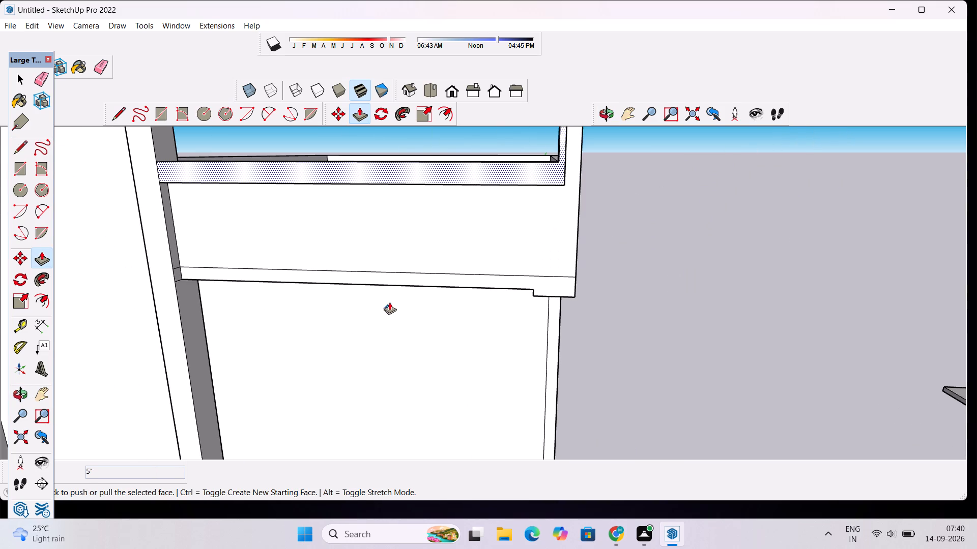
key(space)
click(395, 279)
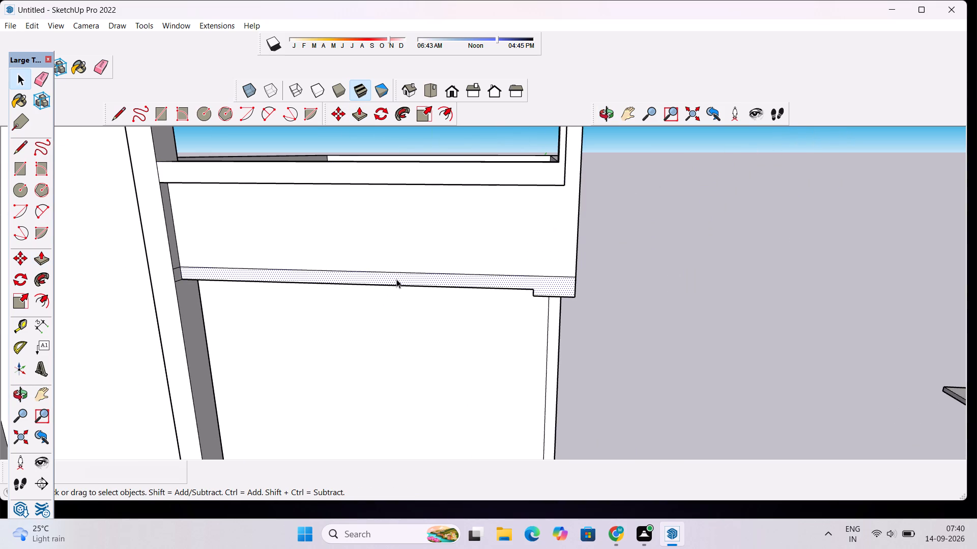
key(p)
click(397, 280)
click(161, 230)
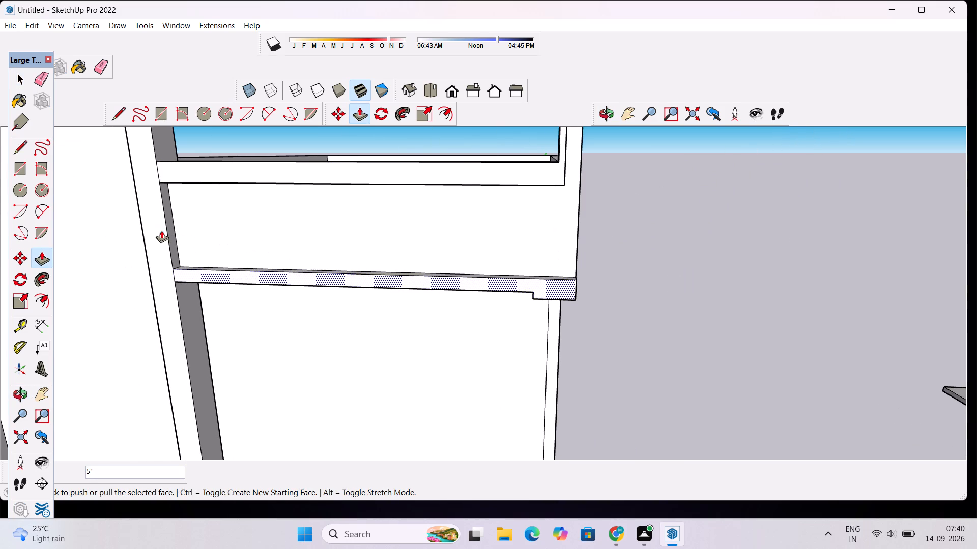
Erase the leftover seam line across the overhang's underside and the two short lines on the inner face of its lowered edge.
click(610, 112)
drag(563, 263, 654, 179)
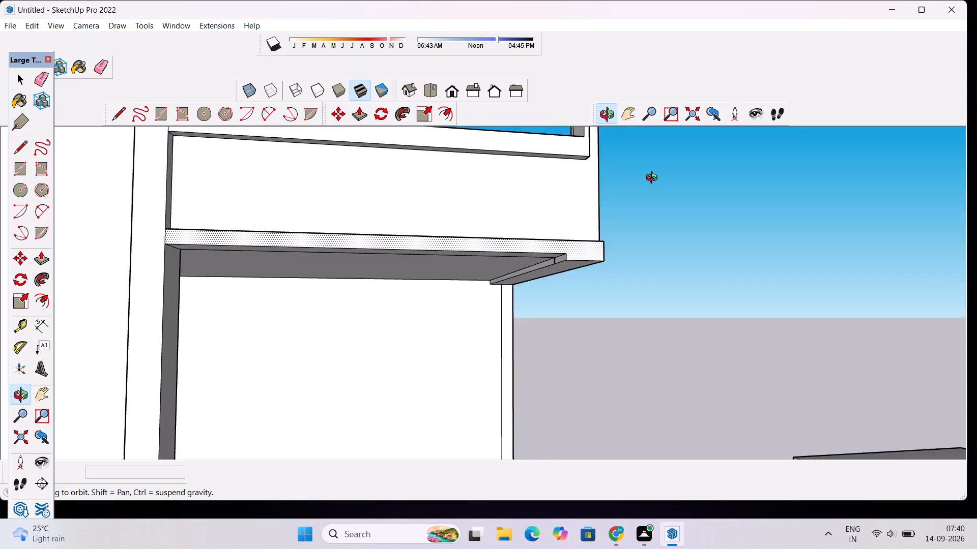
drag(654, 179, 737, 156)
scroll(551, 275, up, 6)
scroll(584, 247, up, 3)
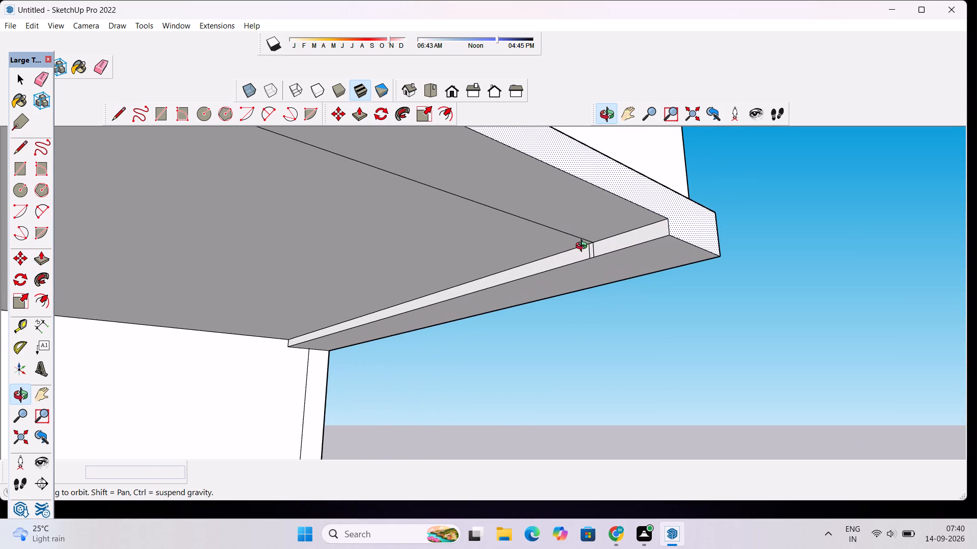
scroll(584, 247, up, 5)
key(space)
text(e)
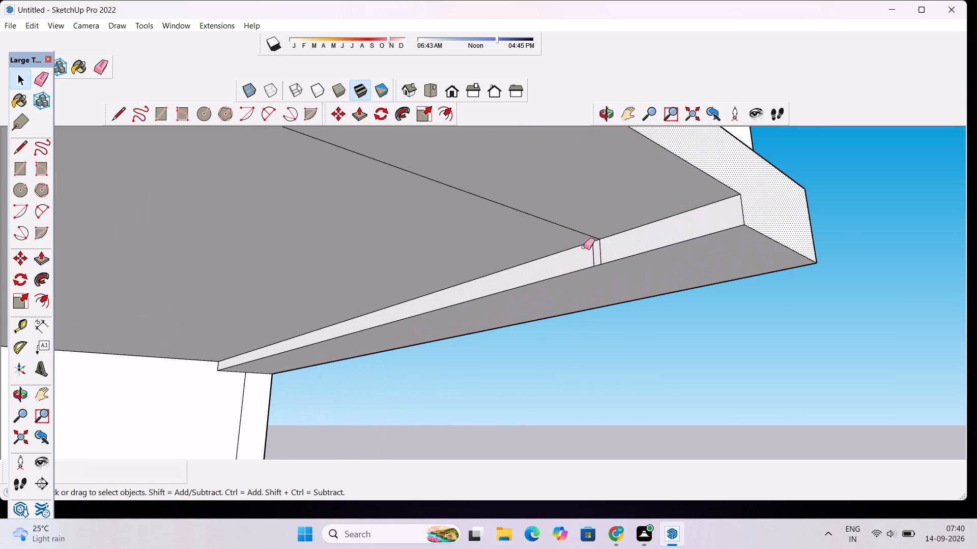
click(574, 233)
scroll(452, 238, down, 2)
scroll(452, 238, up, 3)
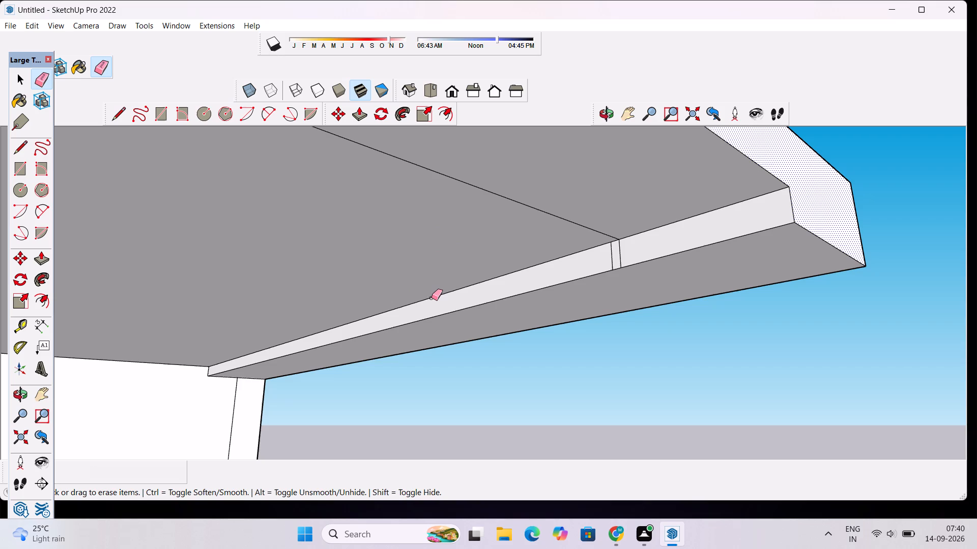
scroll(429, 273, down, 2)
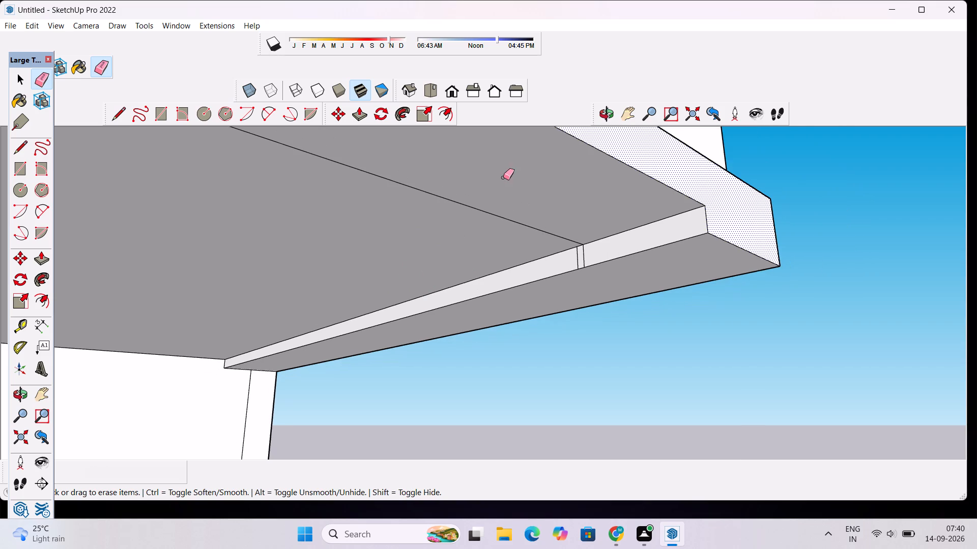
drag(486, 200, 483, 215)
scroll(598, 264, up, 5)
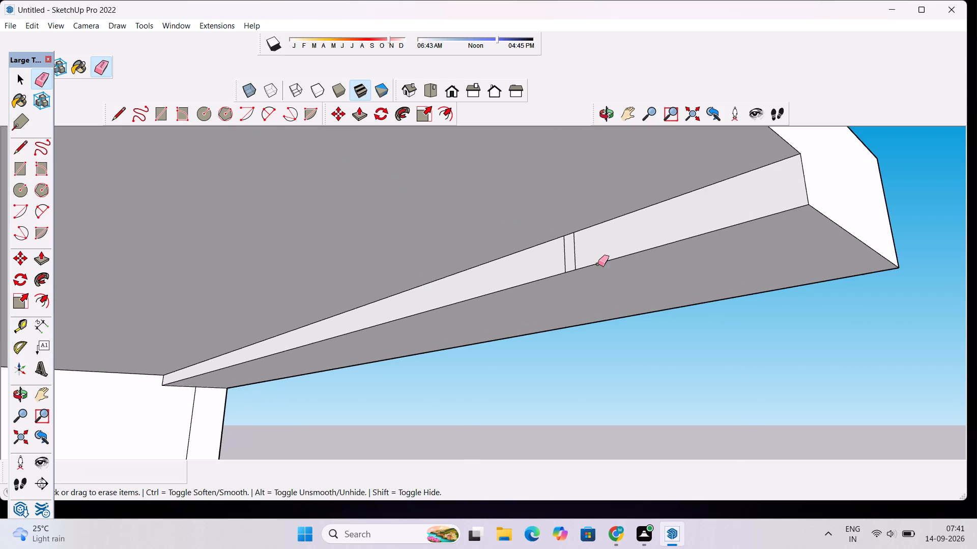
drag(587, 249, 550, 265)
Examine the projecting overhang band and its junction with the tower from below, the front and above.
click(606, 118)
drag(684, 229, 539, 250)
scroll(513, 242, down, 8)
drag(583, 256, 285, 266)
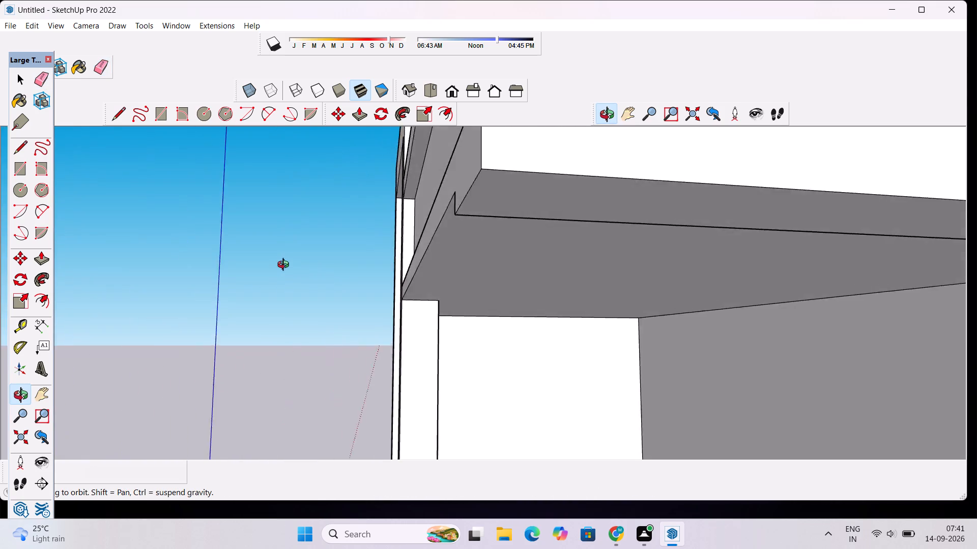
drag(285, 266, 617, 297)
scroll(574, 278, down, 7)
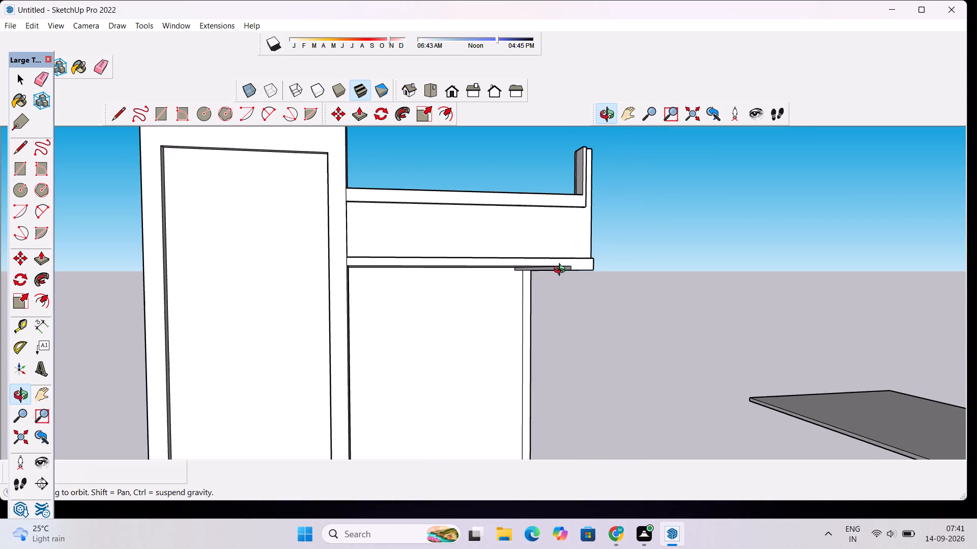
scroll(503, 279, up, 4)
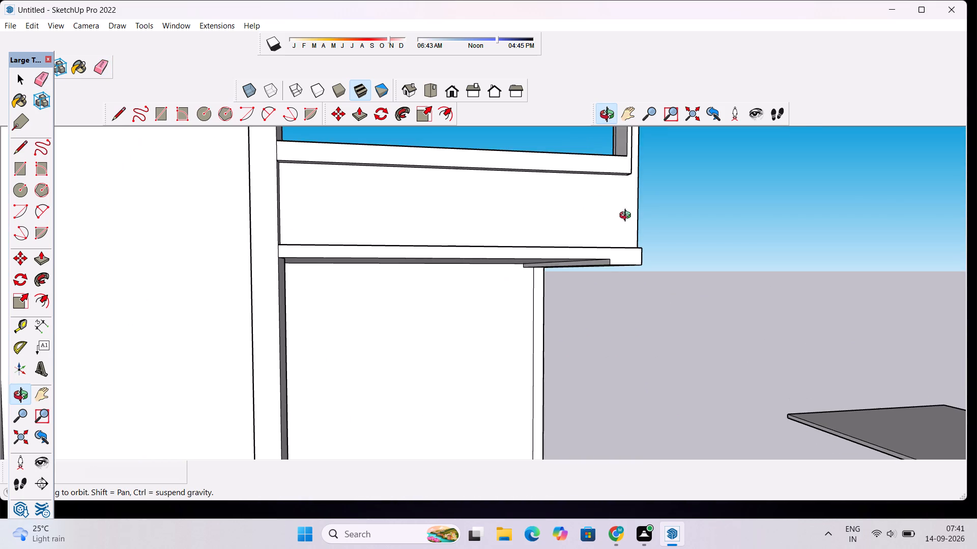
drag(550, 252, 500, 337)
scroll(478, 302, up, 4)
drag(681, 266, 541, 287)
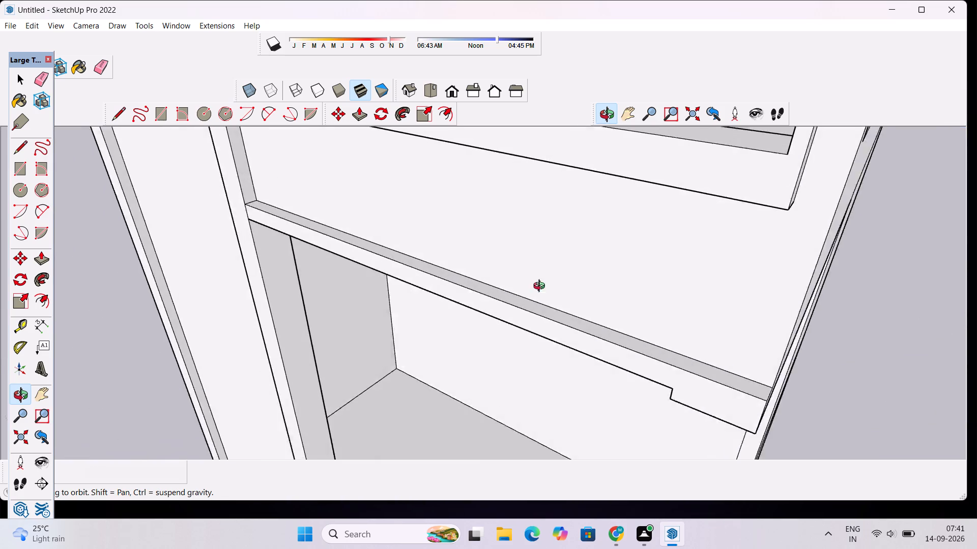
drag(541, 287, 533, 289)
scroll(519, 293, down, 6)
drag(437, 302, 836, 206)
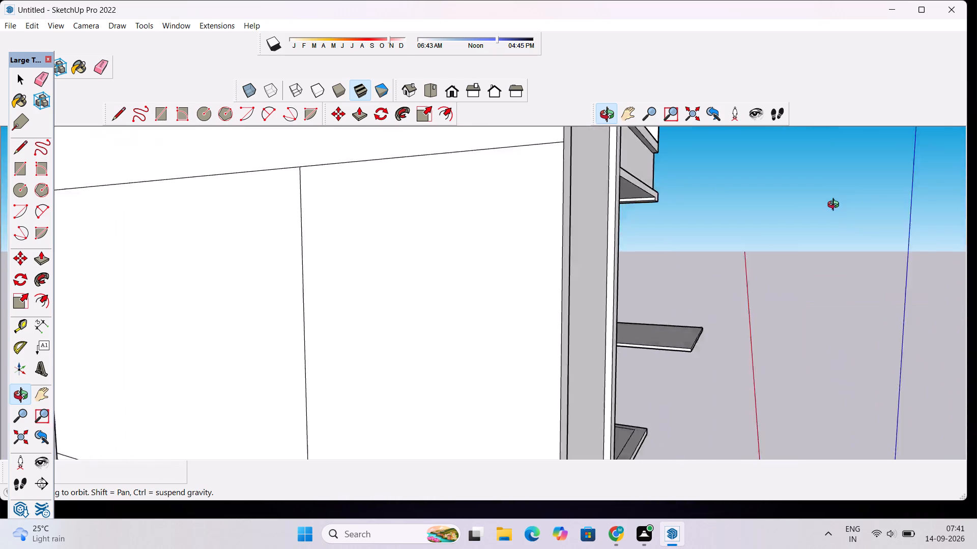
drag(836, 206, 671, 286)
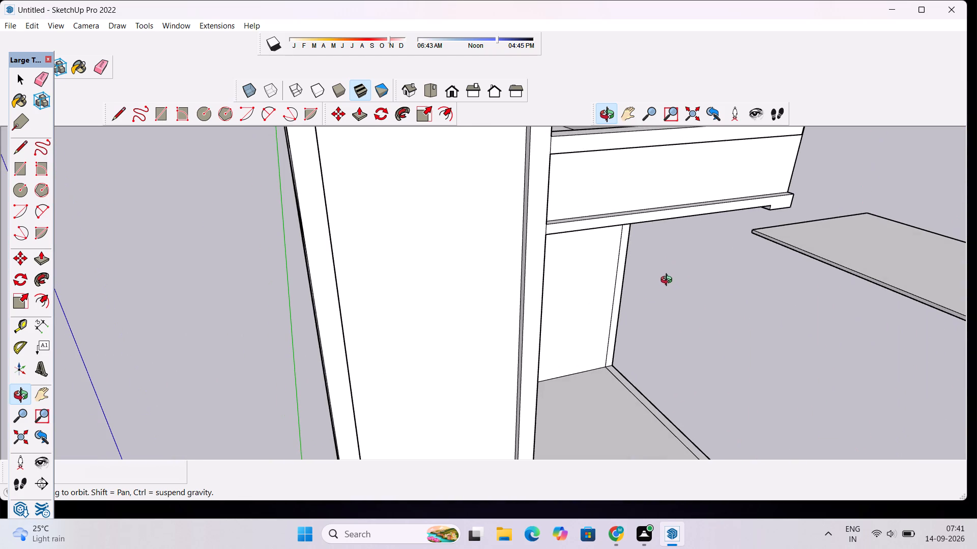
Examine the whole front elevation and the tall tower's recessed panel from several distances and angles.
scroll(616, 277, down, 4)
scroll(665, 287, down, 5)
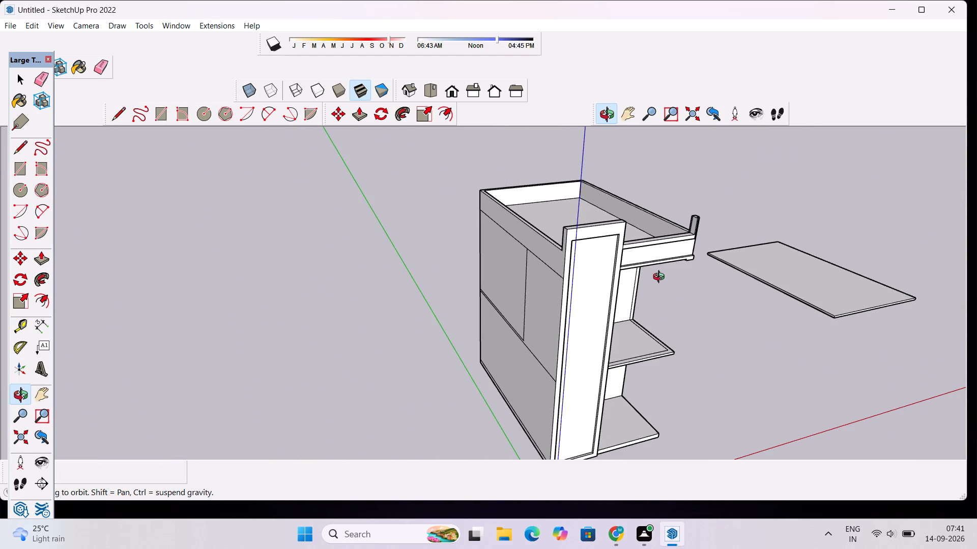
shift+drag(667, 273, 507, 270)
scroll(505, 269, down, 6)
drag(497, 318, 459, 260)
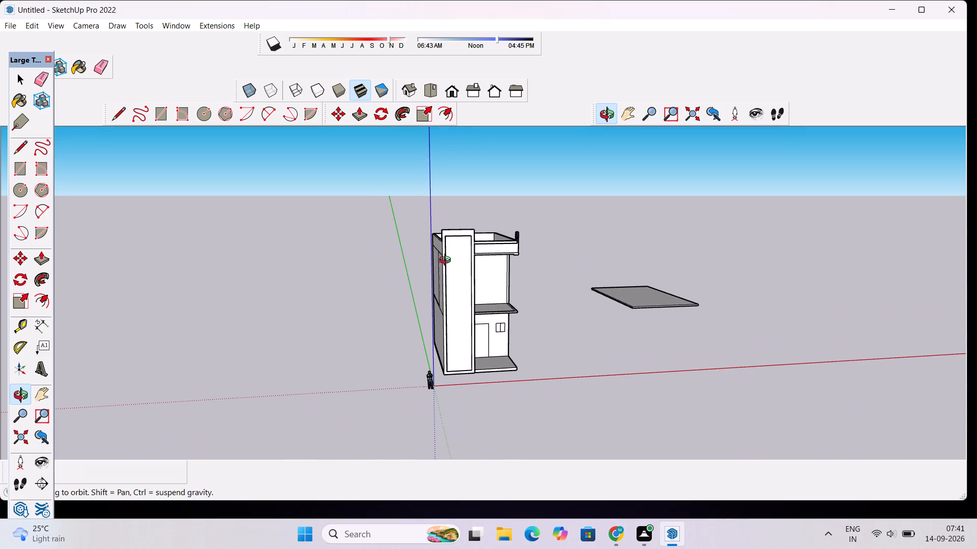
scroll(452, 242, down, 4)
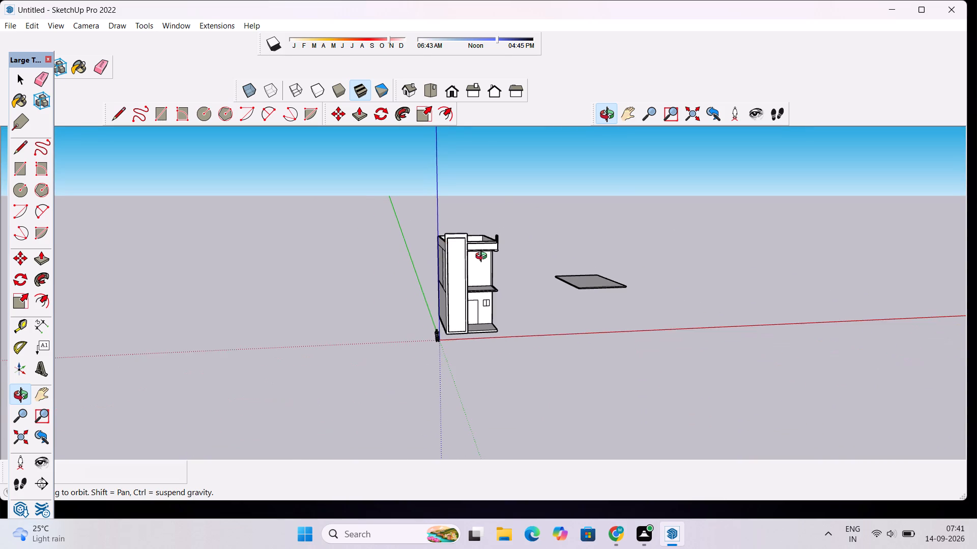
scroll(483, 258, up, 10)
drag(471, 257, 432, 248)
scroll(361, 234, up, 5)
scroll(413, 262, up, 3)
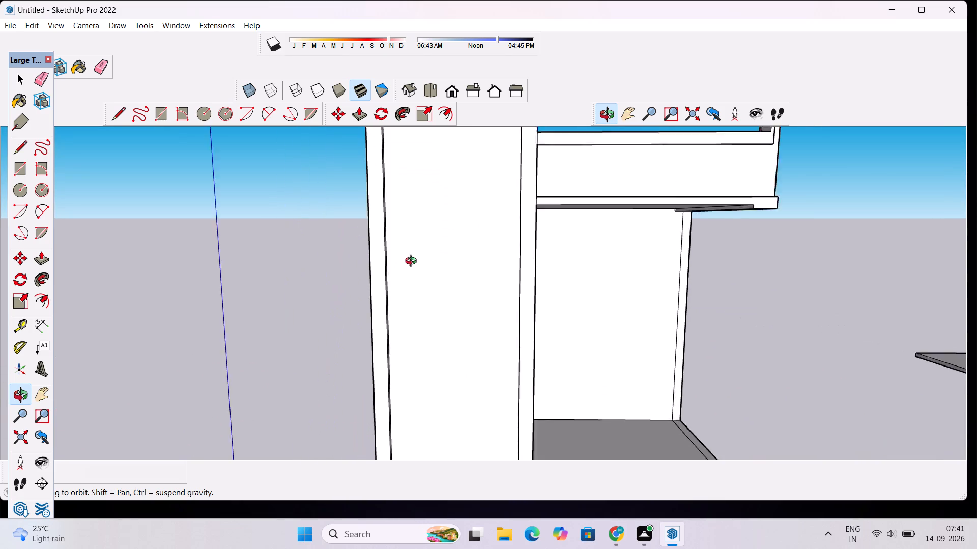
scroll(413, 262, up, 2)
drag(497, 234, 560, 284)
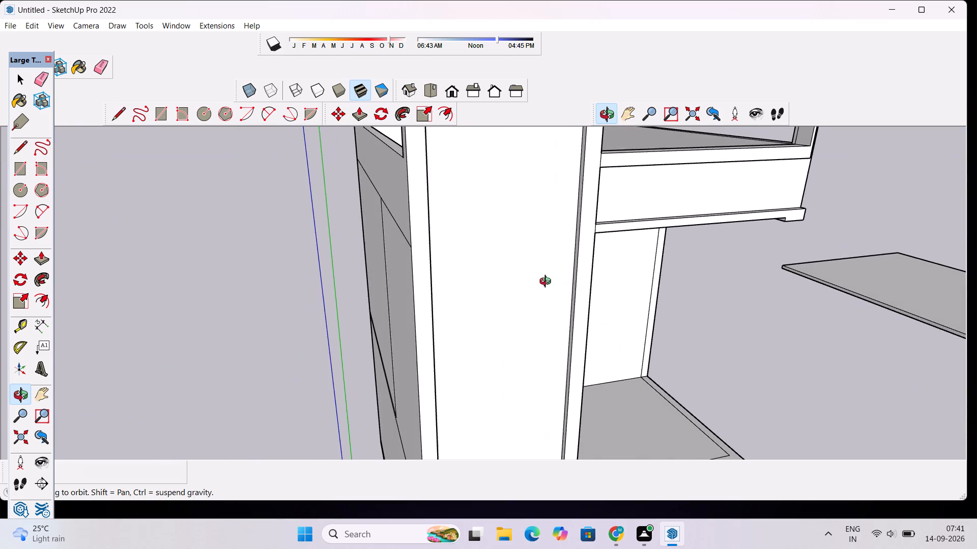
scroll(526, 221, down, 9)
drag(572, 315, 519, 271)
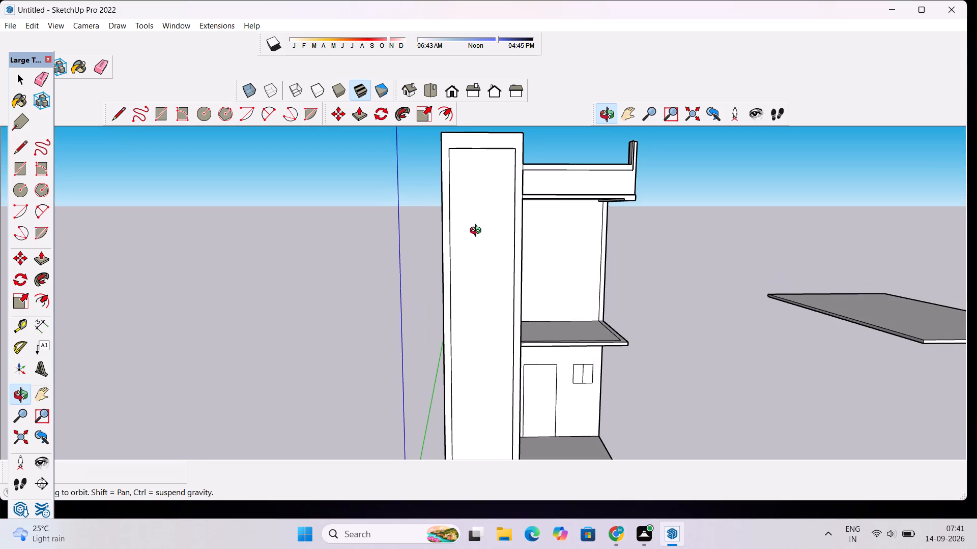
shift+drag(471, 231, 580, 279)
scroll(608, 330, down, 4)
drag(694, 351, 624, 322)
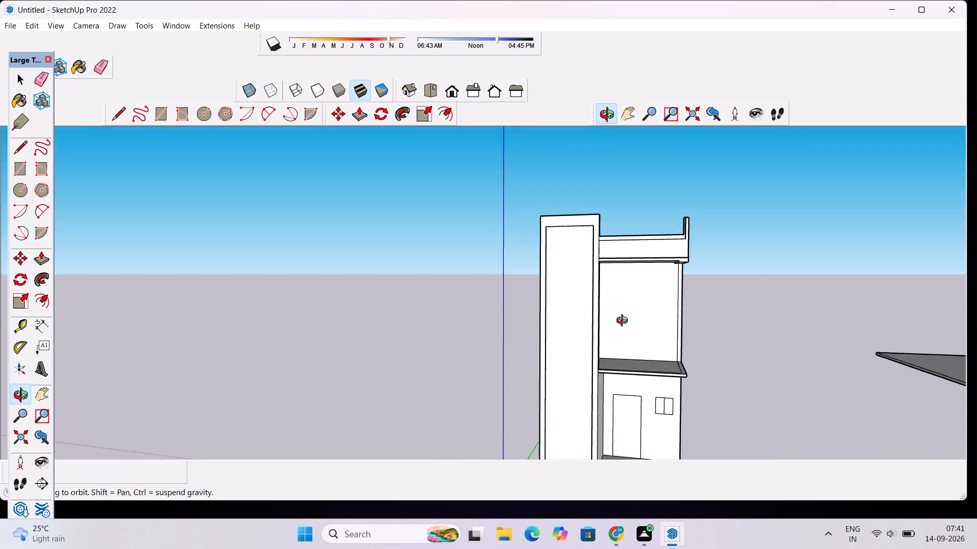
drag(624, 322, 616, 303)
scroll(583, 323, up, 4)
drag(593, 284, 659, 373)
scroll(646, 341, down, 5)
drag(614, 296, 625, 345)
scroll(636, 357, up, 3)
drag(636, 357, 590, 320)
scroll(495, 277, up, 5)
drag(561, 294, 561, 287)
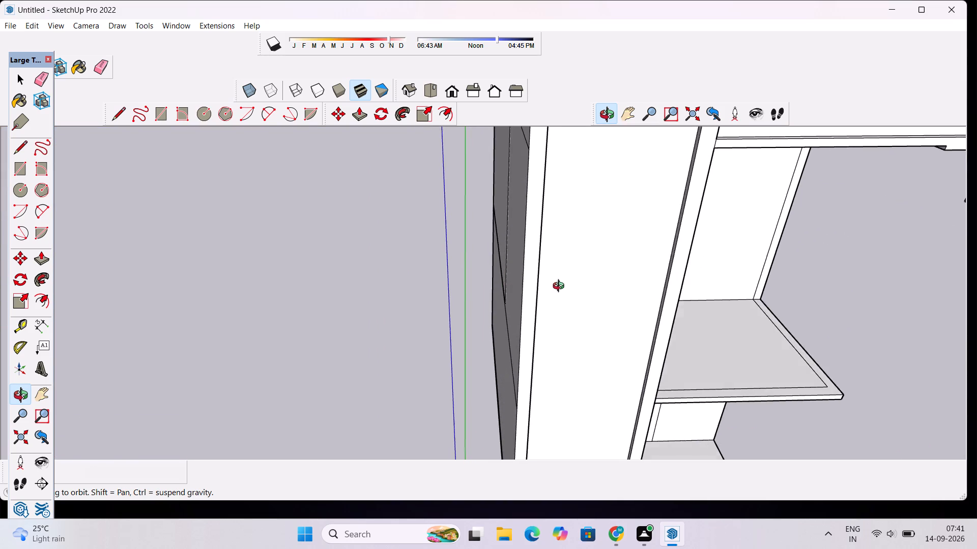
drag(561, 287, 546, 234)
scroll(546, 226, down, 6)
shift+drag(565, 213, 566, 300)
scroll(566, 291, up, 3)
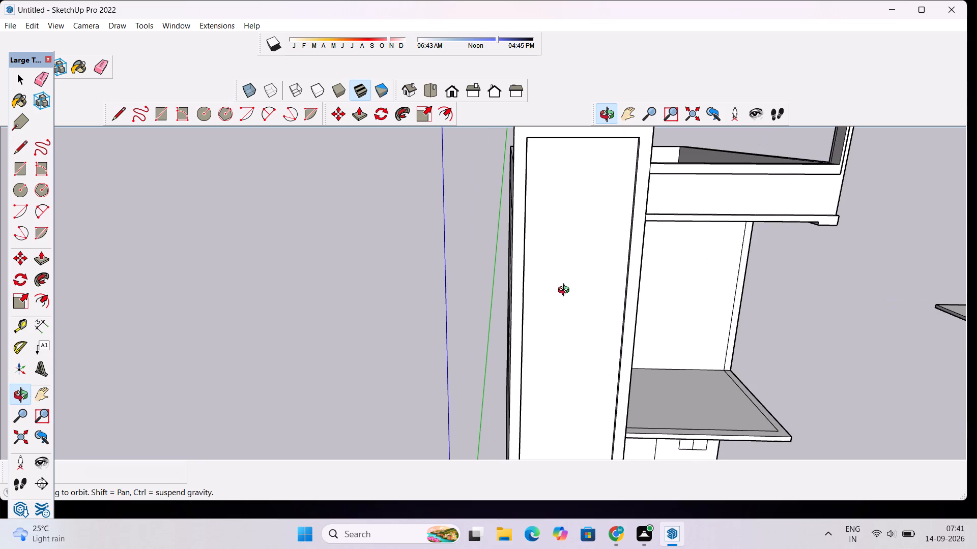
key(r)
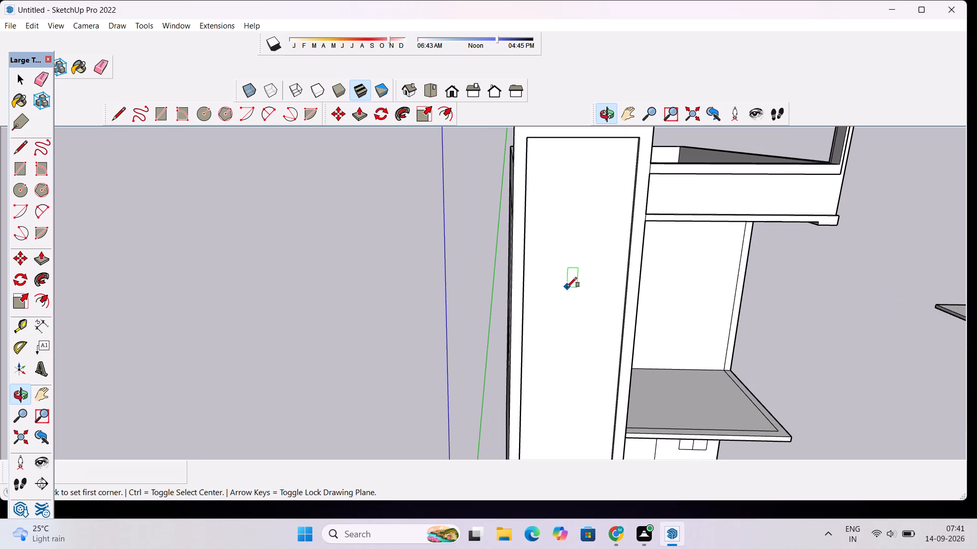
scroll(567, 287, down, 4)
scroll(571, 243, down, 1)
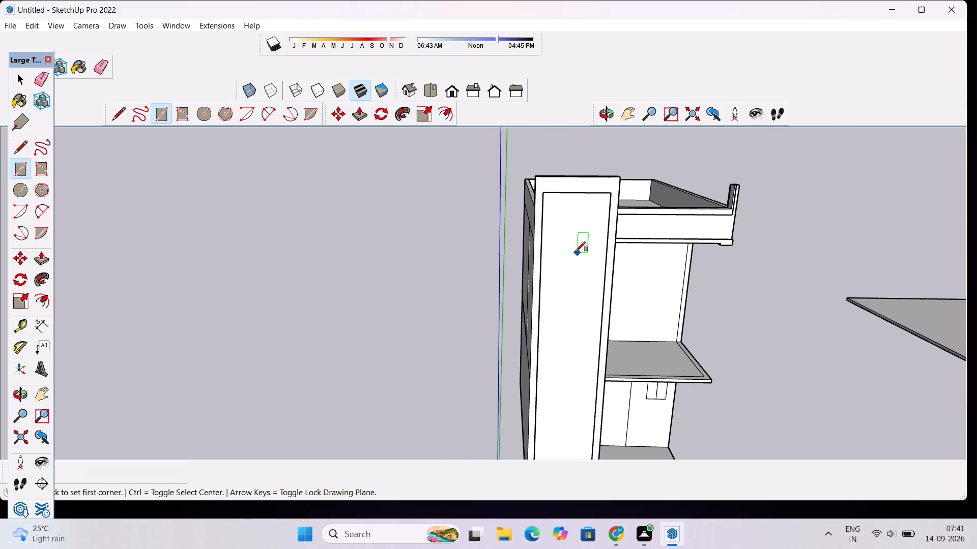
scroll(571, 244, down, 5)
Examine the tower's front panel, the plain side wall and the floors beside the tower from the front and side.
click(601, 113)
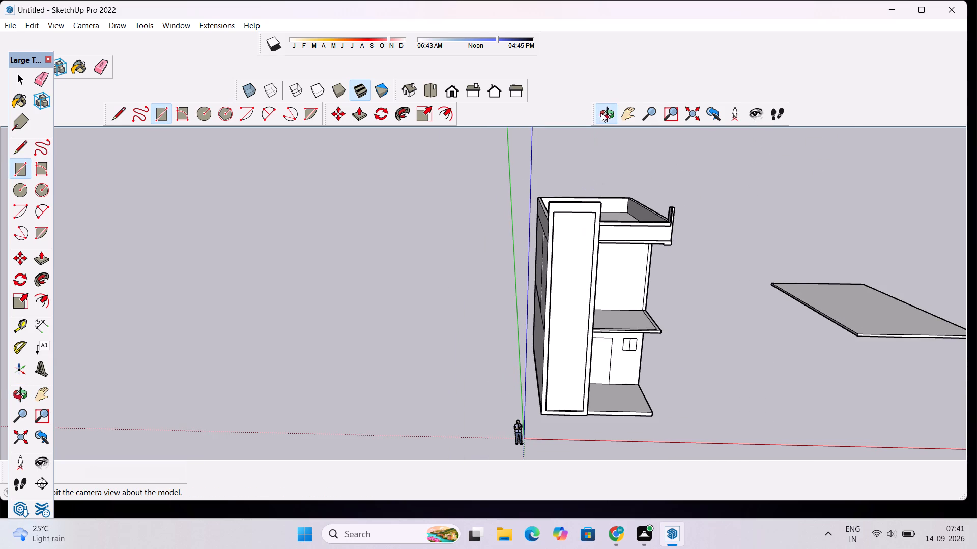
drag(653, 277, 604, 189)
scroll(578, 229, up, 5)
drag(549, 256, 699, 324)
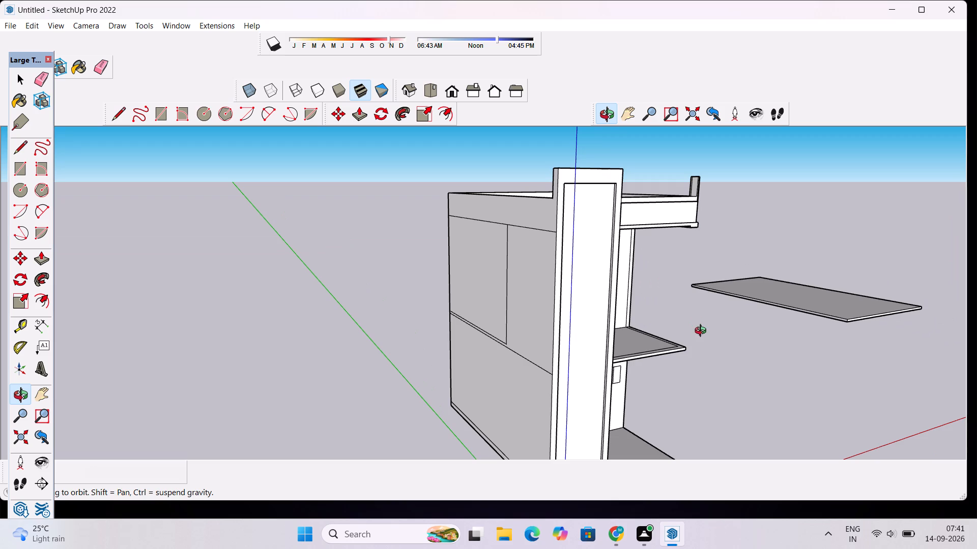
scroll(586, 285, up, 1)
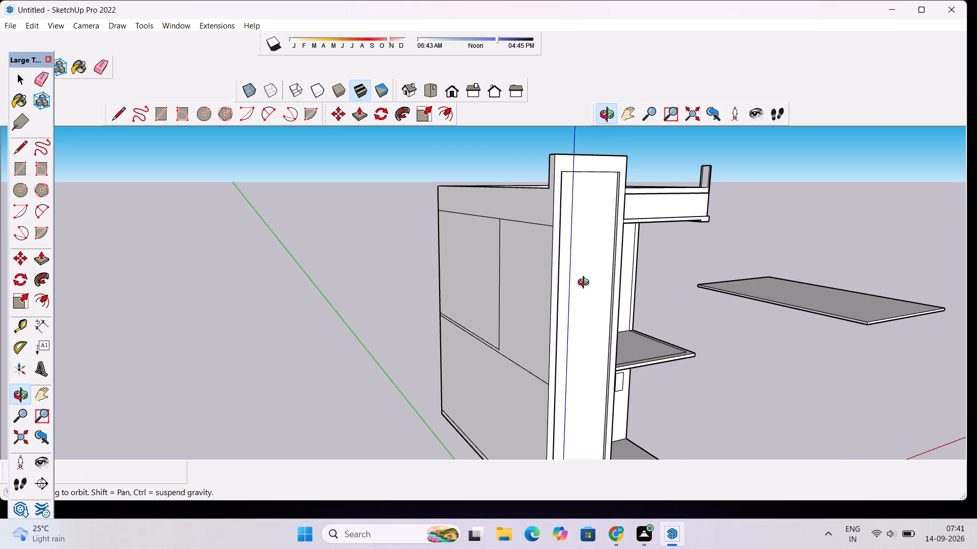
scroll(588, 276, down, 2)
drag(773, 314, 636, 270)
scroll(641, 242, down, 4)
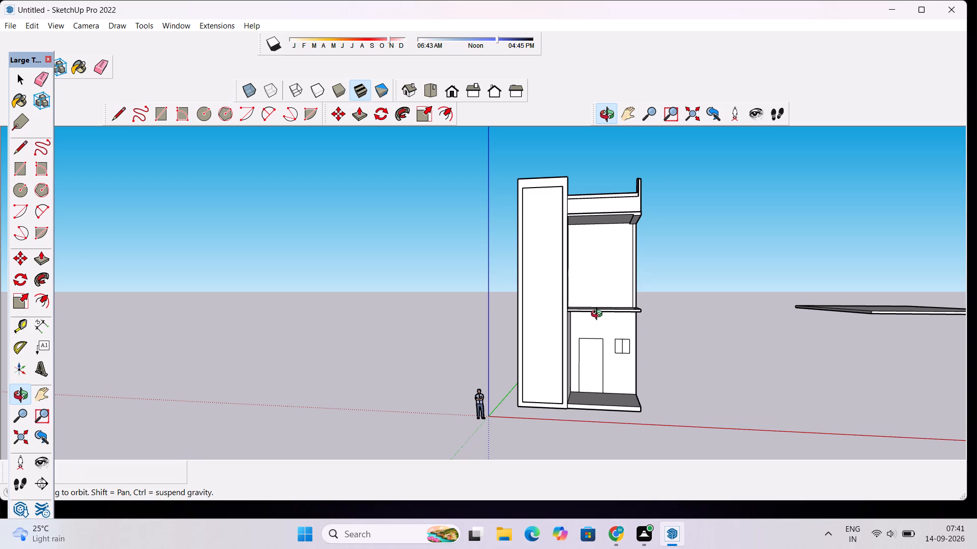
scroll(602, 300, up, 4)
drag(572, 269, 956, 248)
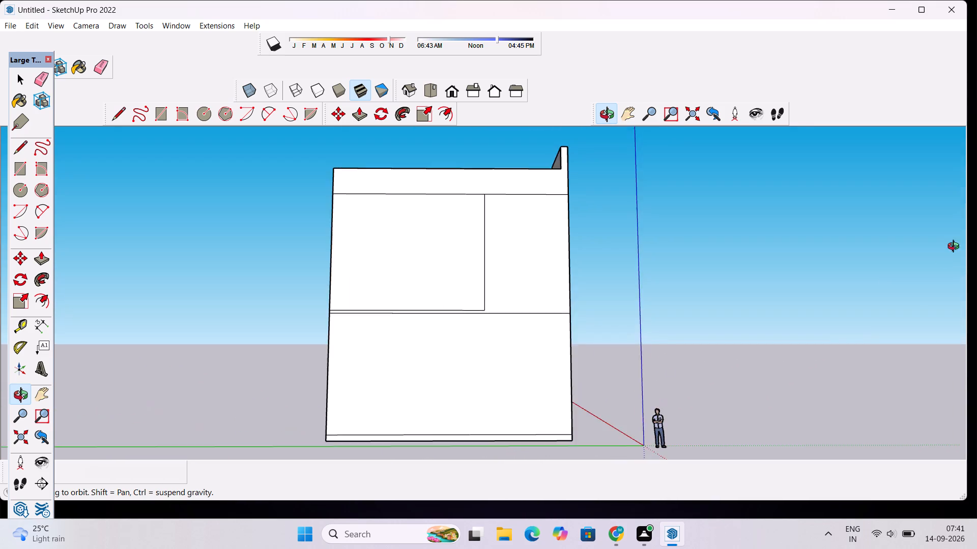
drag(956, 248, 591, 321)
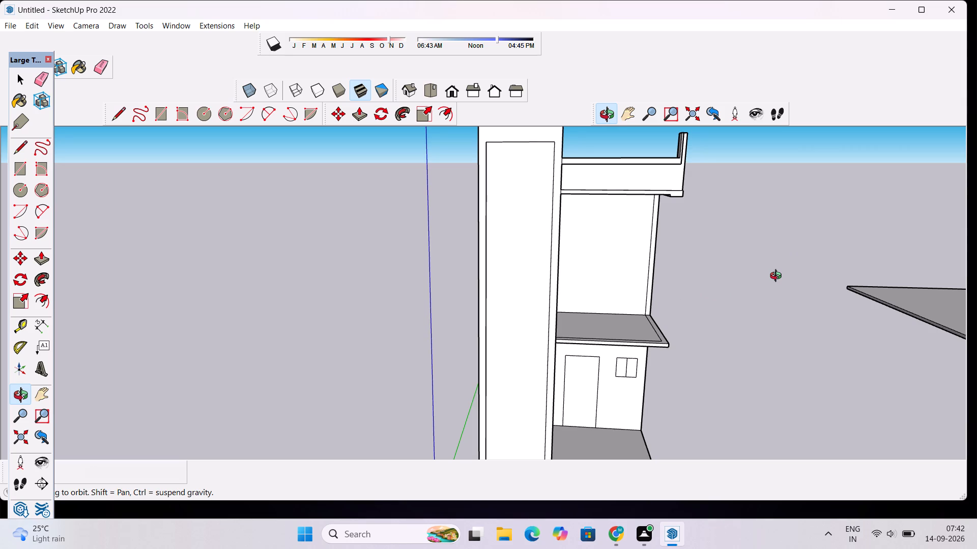
scroll(555, 271, down, 8)
scroll(528, 273, up, 4)
shift+drag(528, 273, 569, 299)
scroll(569, 299, down, 4)
scroll(582, 333, up, 6)
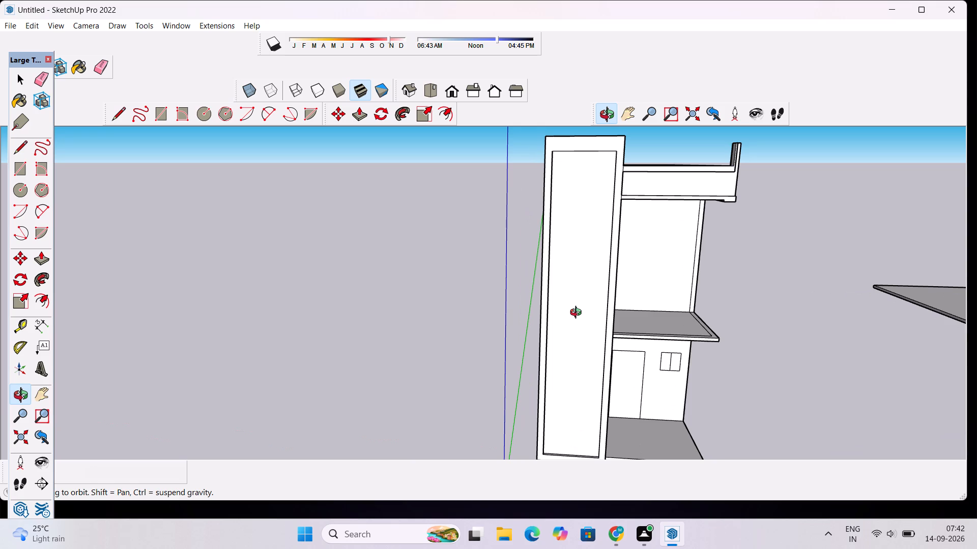
Examine the tower's recessed front panel and plain side wall from above, below, the side and the front.
scroll(578, 314, down, 3)
scroll(577, 328, up, 3)
drag(577, 329, 579, 293)
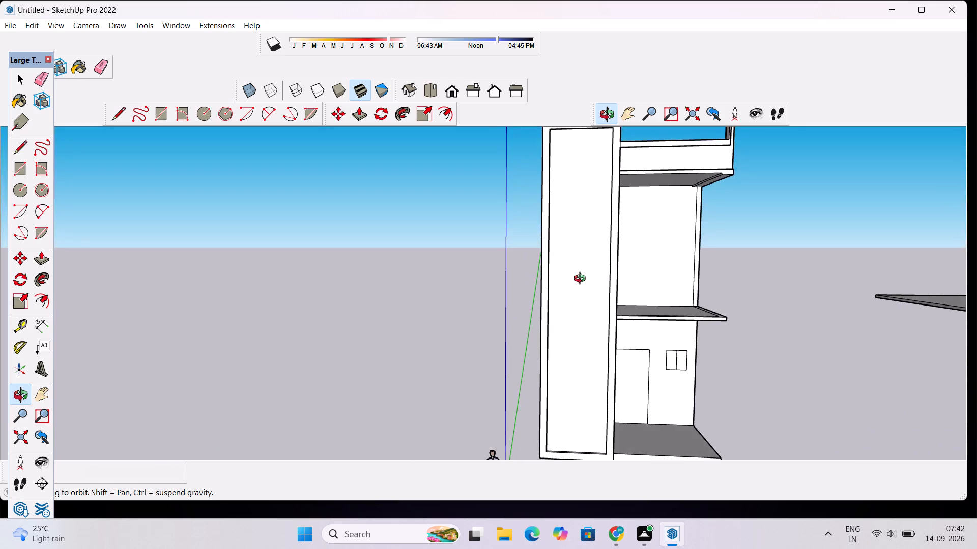
scroll(583, 274, down, 3)
shift+drag(583, 264, 601, 324)
drag(599, 245, 603, 304)
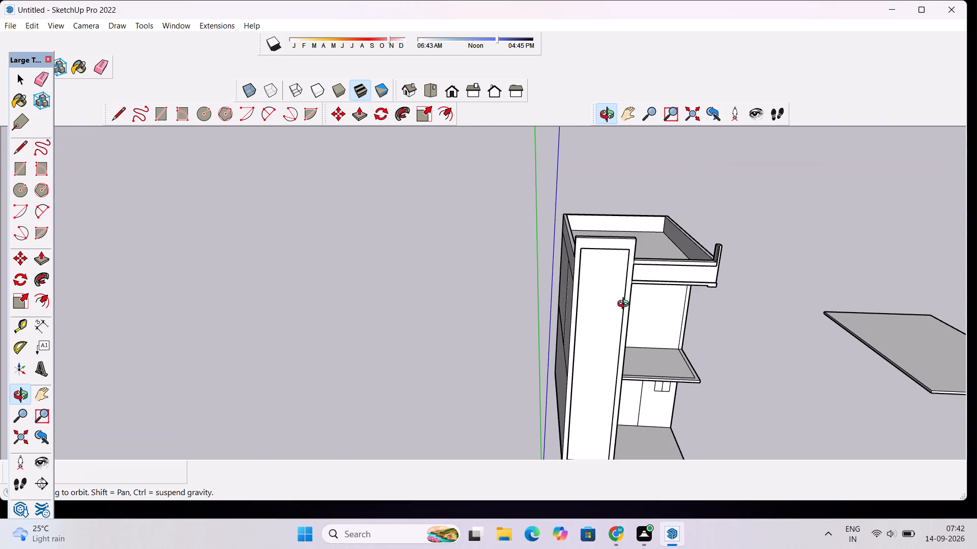
drag(709, 270, 622, 233)
drag(493, 395, 865, 314)
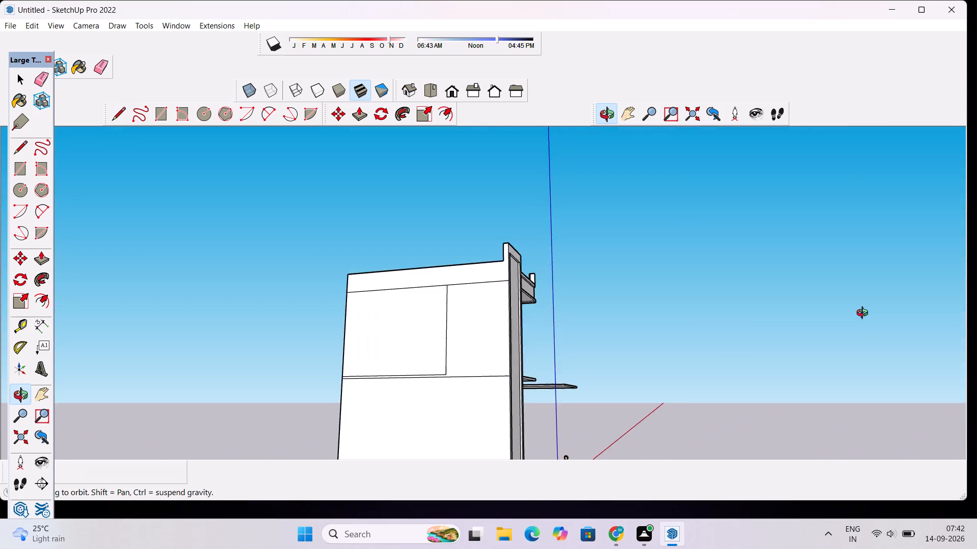
drag(865, 314, 580, 331)
drag(579, 331, 578, 357)
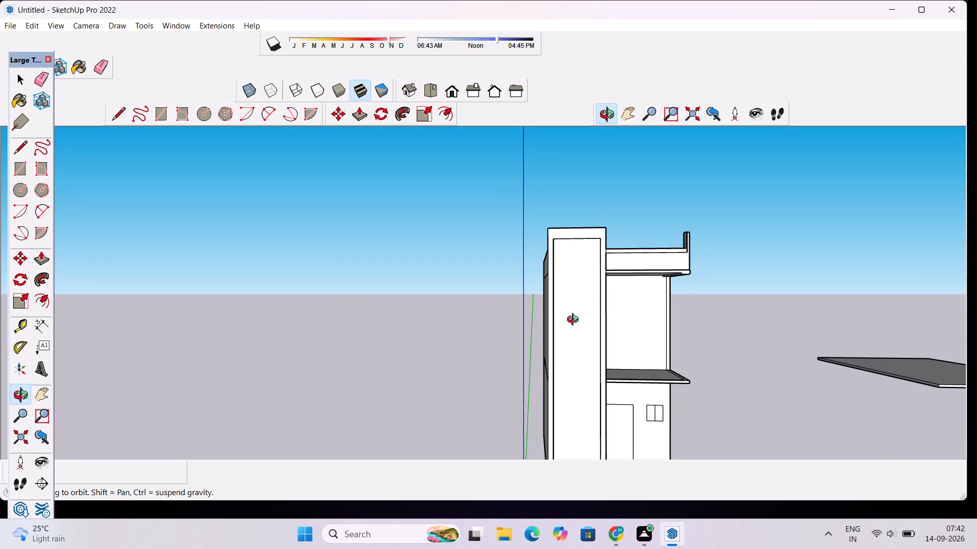
key(r)
scroll(580, 297, down, 4)
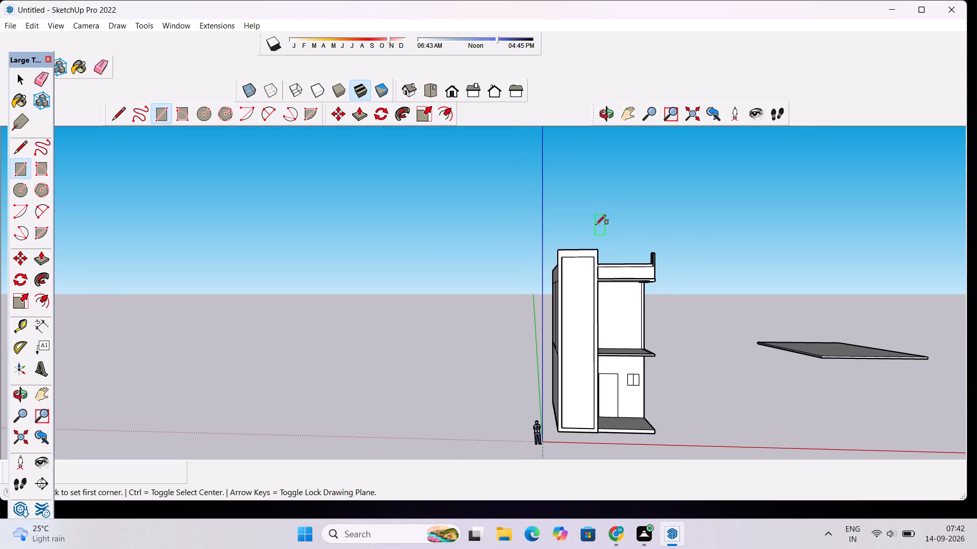
click(599, 117)
drag(593, 188, 591, 202)
scroll(584, 309, up, 8)
drag(570, 287, 530, 308)
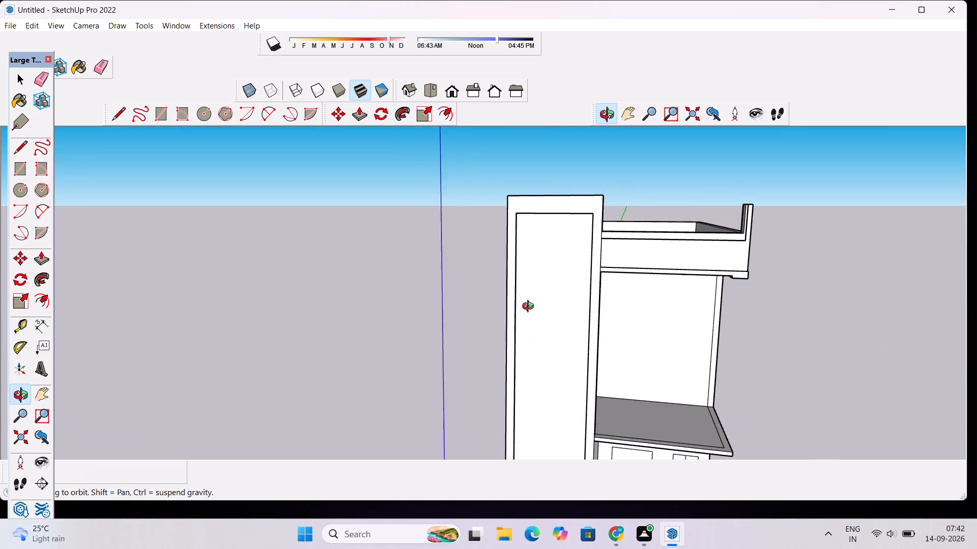
drag(530, 308, 571, 305)
scroll(559, 287, down, 3)
shift+drag(560, 265, 497, 279)
scroll(496, 279, down, 4)
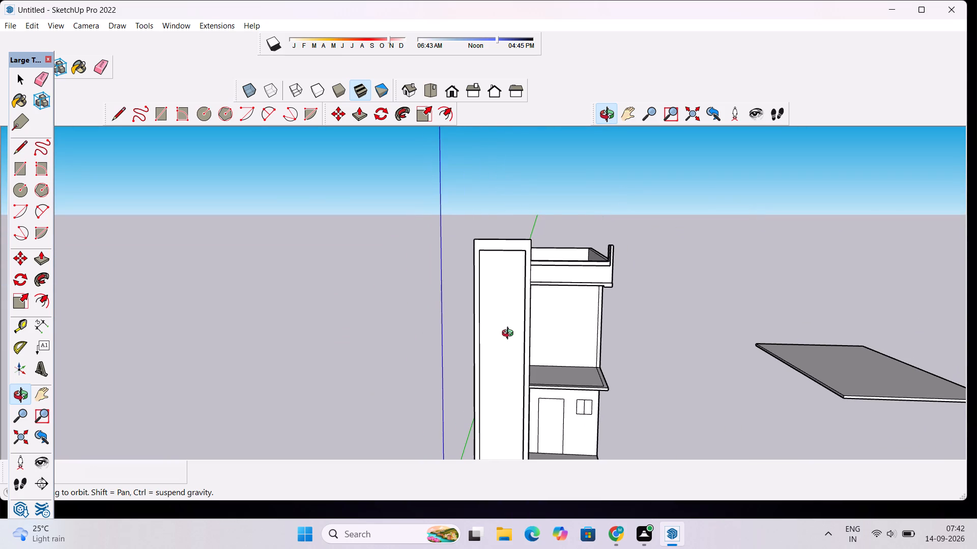
shift+drag(510, 335, 518, 287)
shift+scroll(514, 265, up, 6)
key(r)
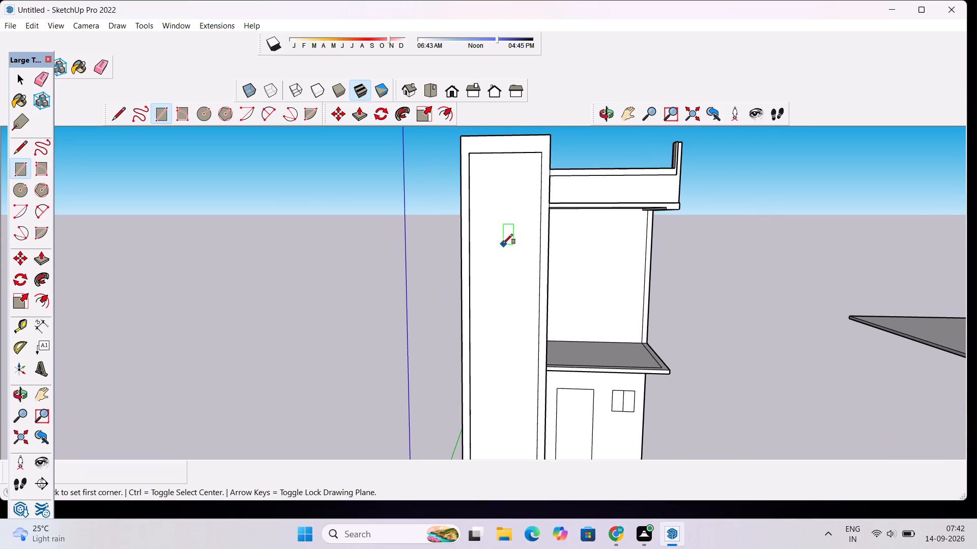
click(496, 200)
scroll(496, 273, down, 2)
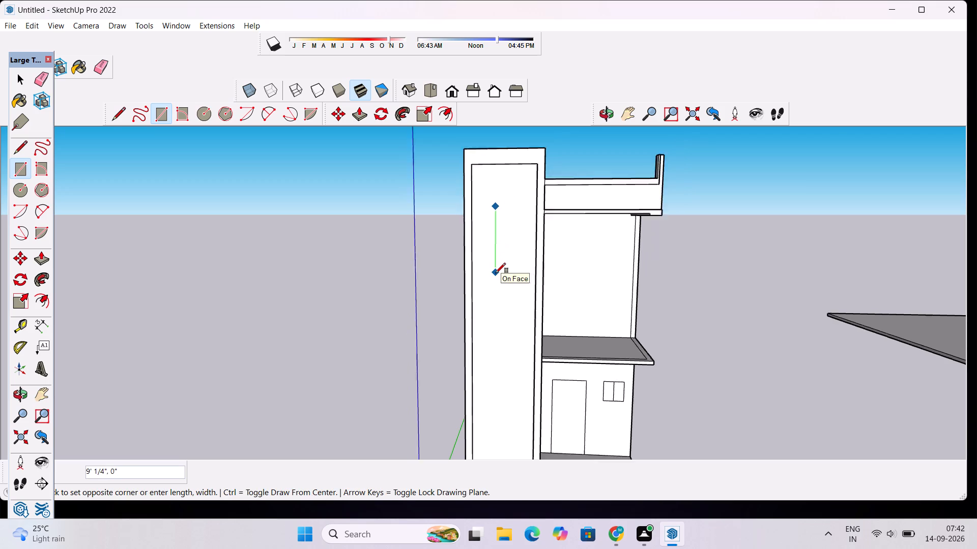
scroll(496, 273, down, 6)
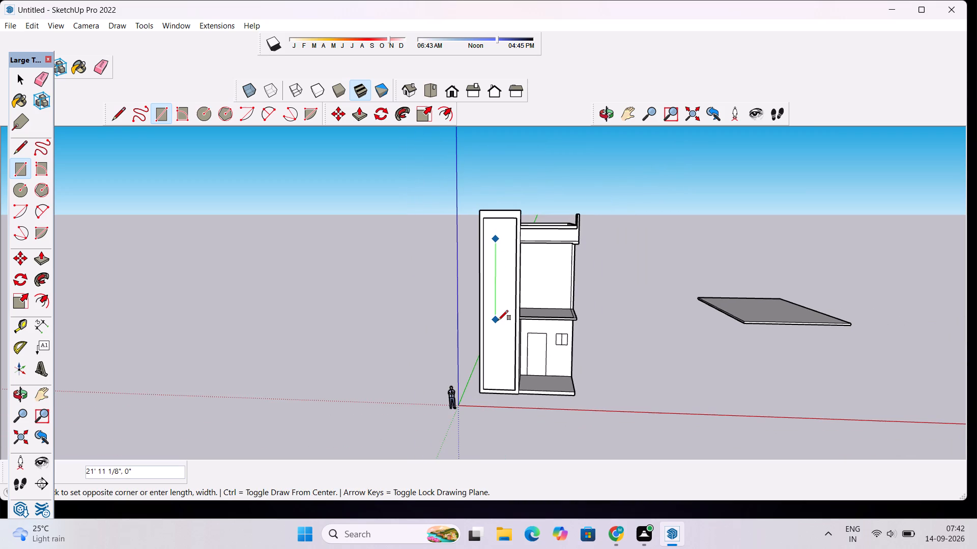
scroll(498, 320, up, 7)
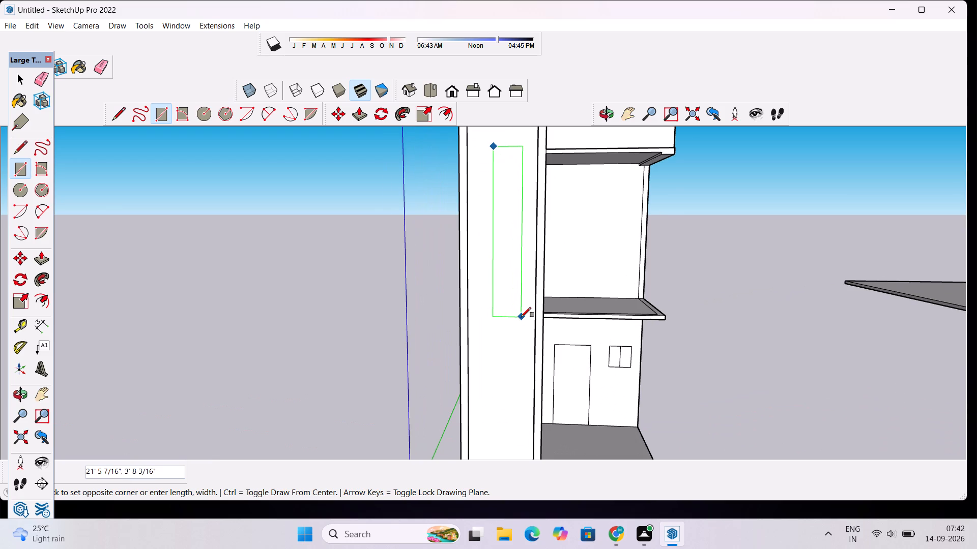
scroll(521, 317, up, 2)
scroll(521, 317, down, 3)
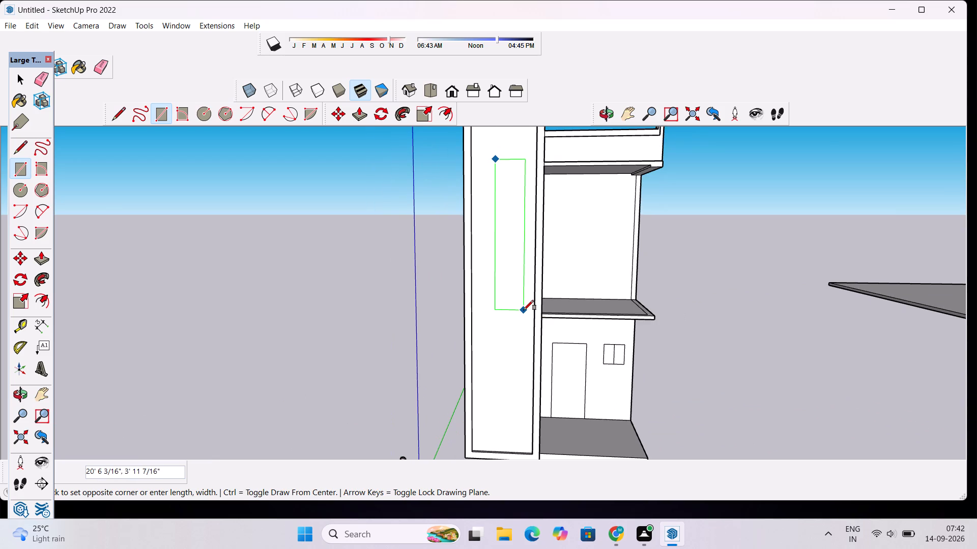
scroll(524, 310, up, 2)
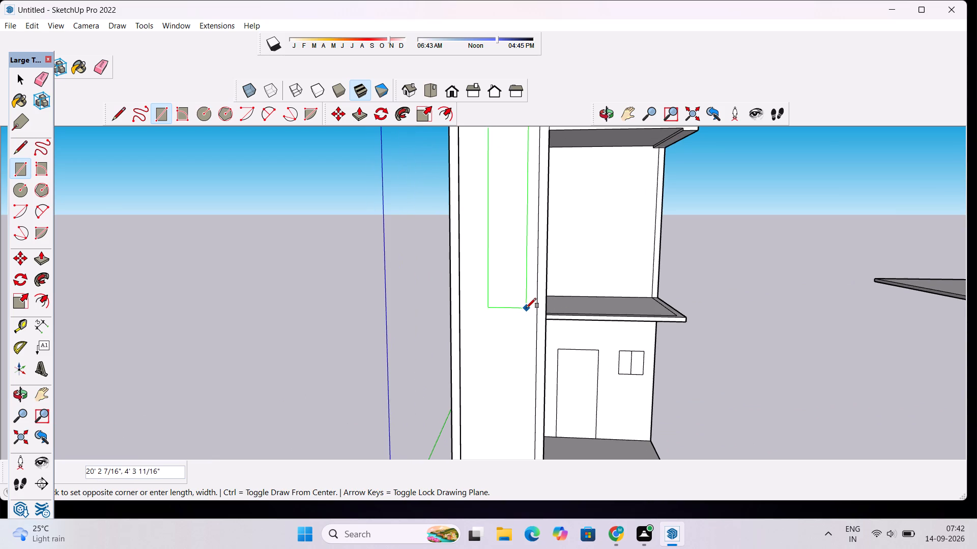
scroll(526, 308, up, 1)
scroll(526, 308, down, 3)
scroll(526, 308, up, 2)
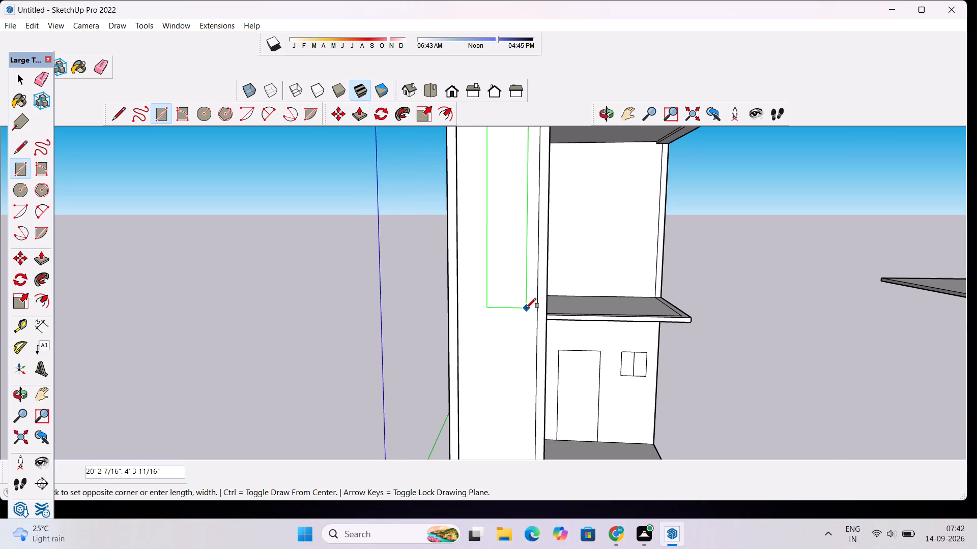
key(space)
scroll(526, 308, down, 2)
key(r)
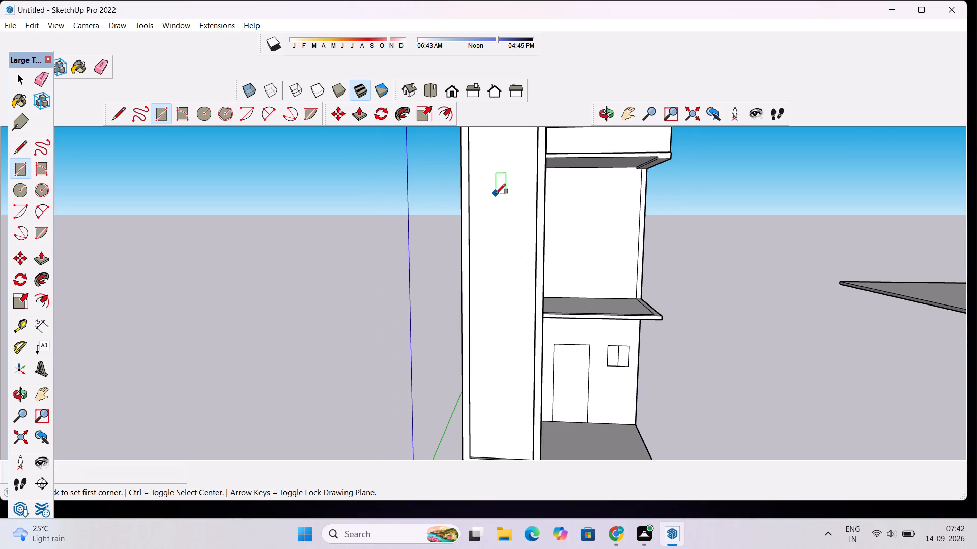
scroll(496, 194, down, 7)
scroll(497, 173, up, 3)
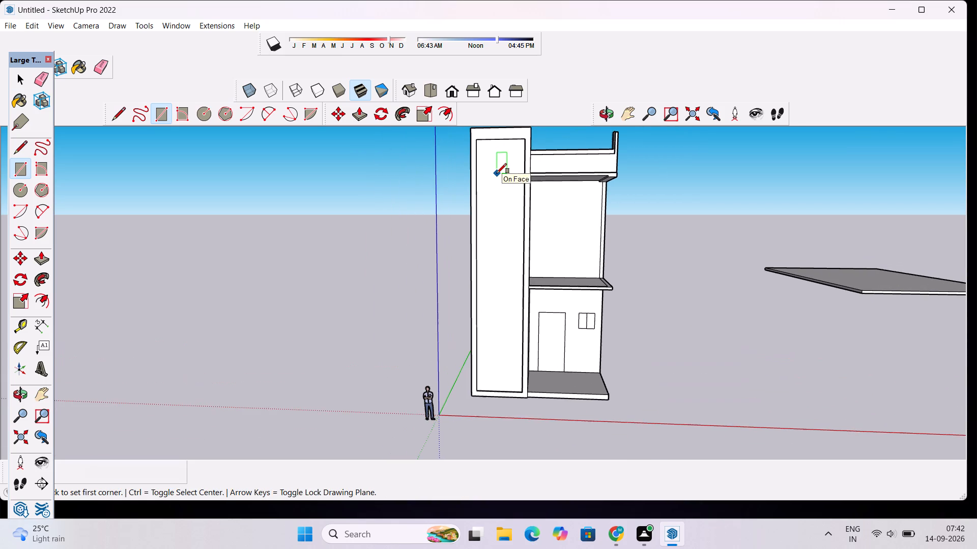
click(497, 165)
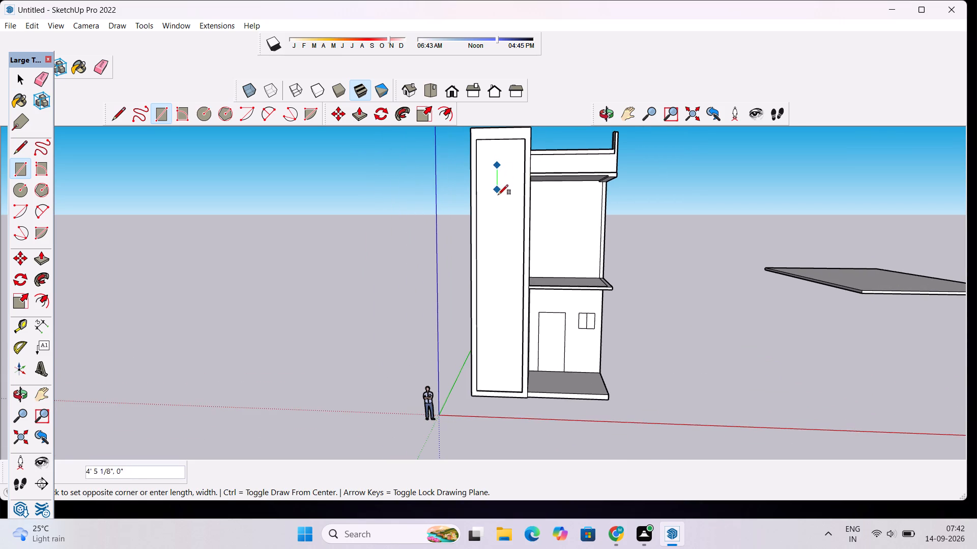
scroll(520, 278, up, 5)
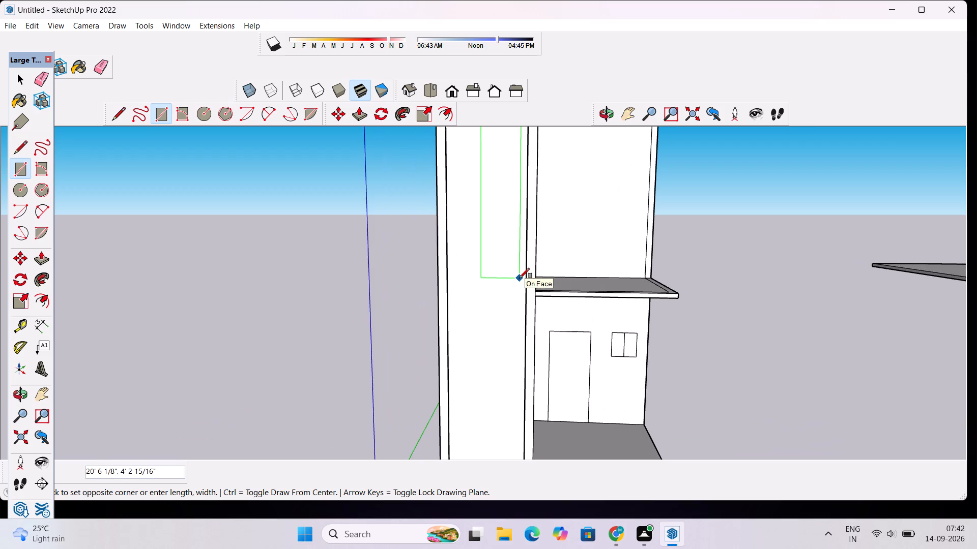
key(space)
Draw a tall vertical rectangle about 20' 5" by 3' 11" on the upper part of the tower's recessed front panel.
text(r)
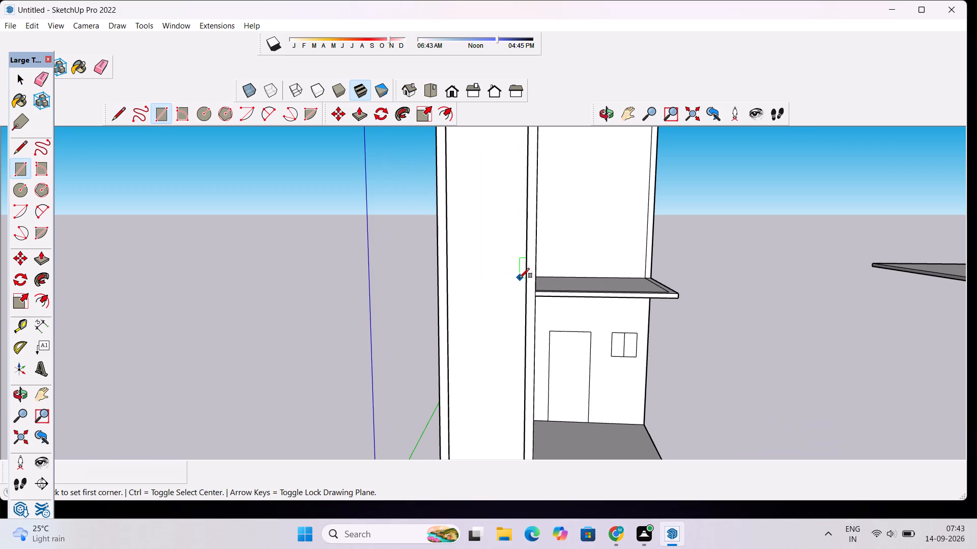
scroll(507, 271, down, 8)
scroll(490, 200, up, 4)
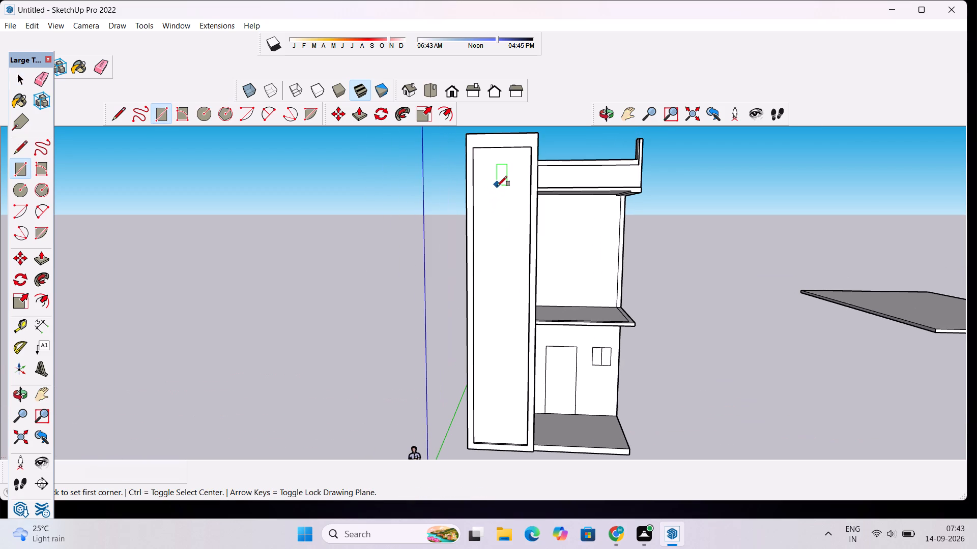
click(499, 182)
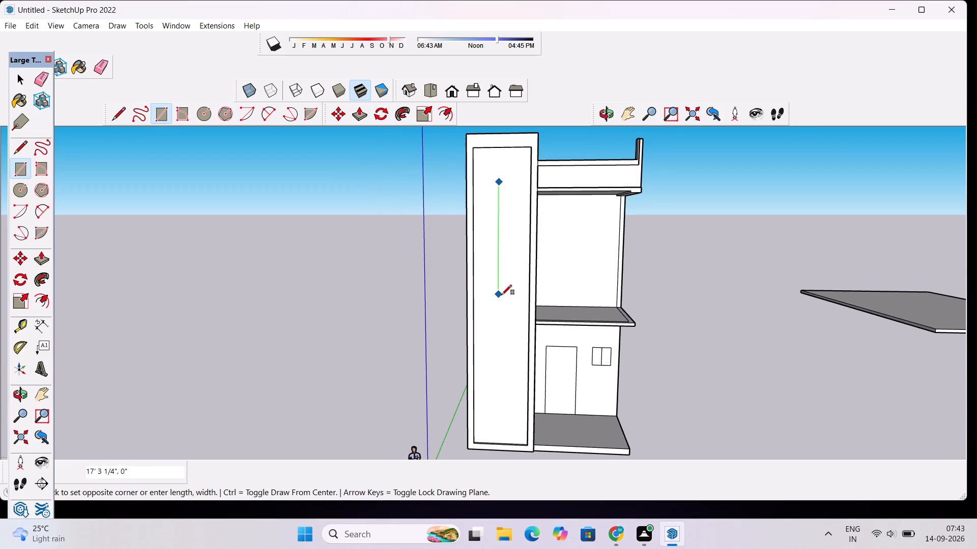
scroll(502, 295, up, 9)
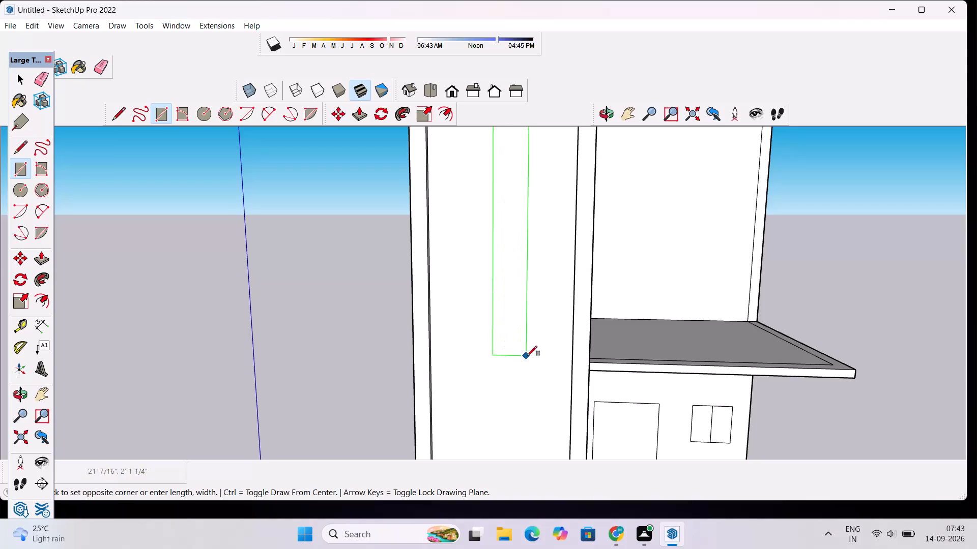
scroll(548, 352, down, 2)
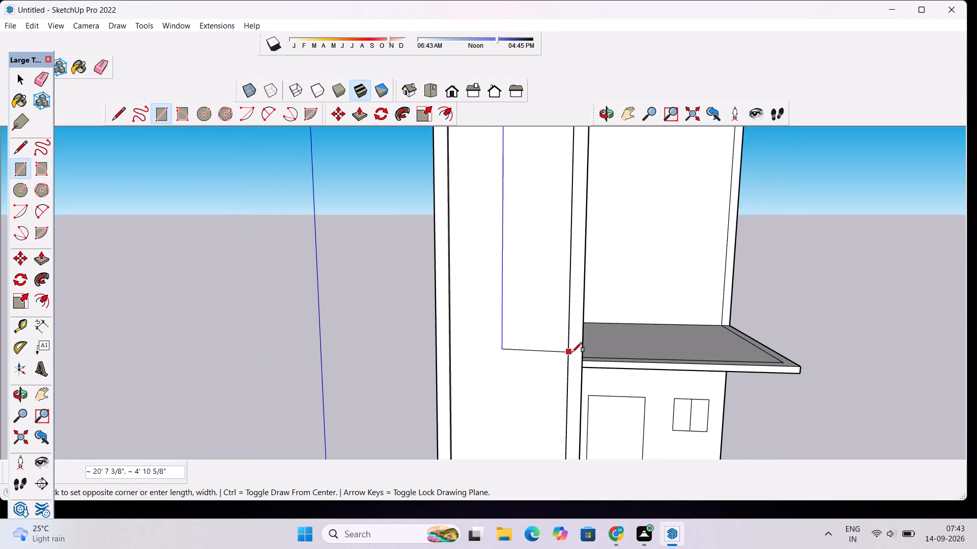
scroll(555, 348, up, 2)
scroll(555, 348, down, 4)
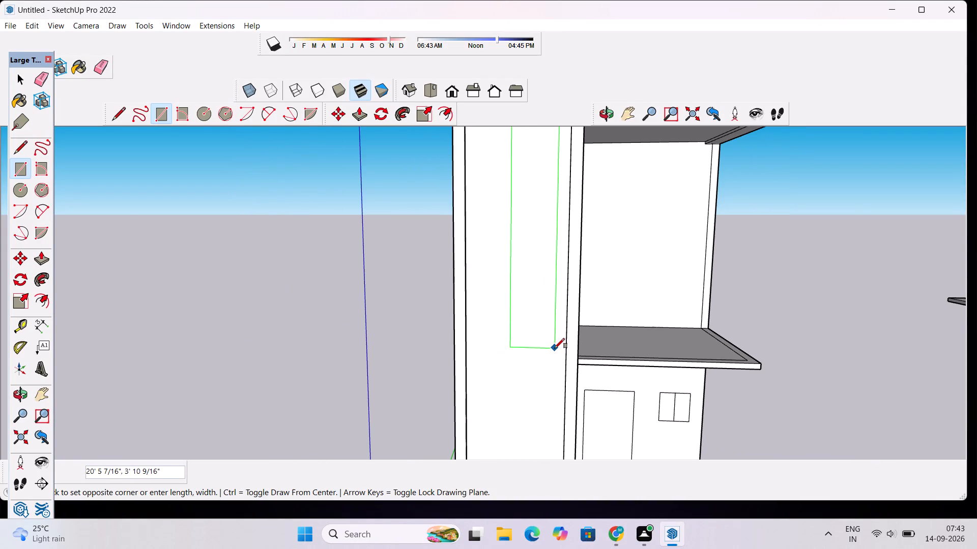
click(555, 348)
key(space)
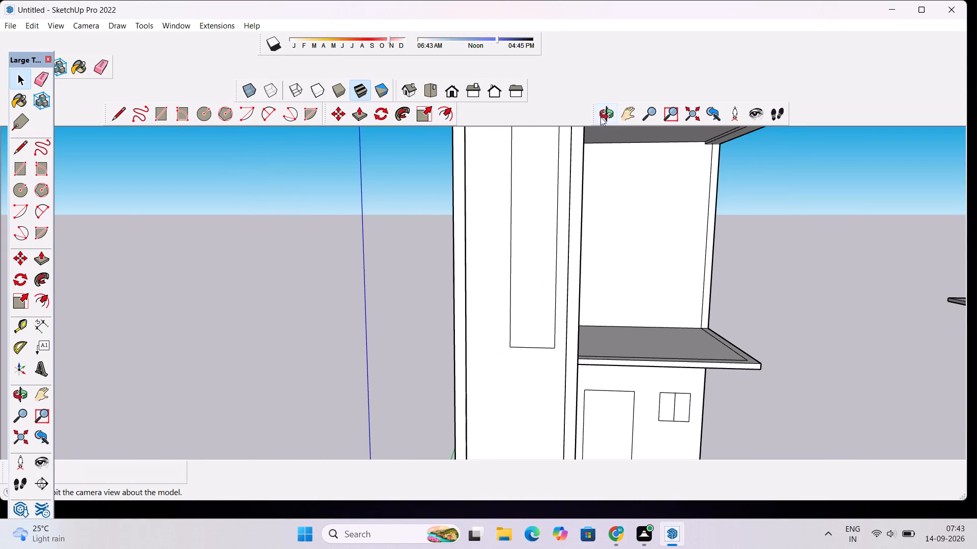
Examine the tall rectangle's size and its placement within the tower's recessed panel from several distances and angles.
click(625, 113)
drag(538, 246, 526, 341)
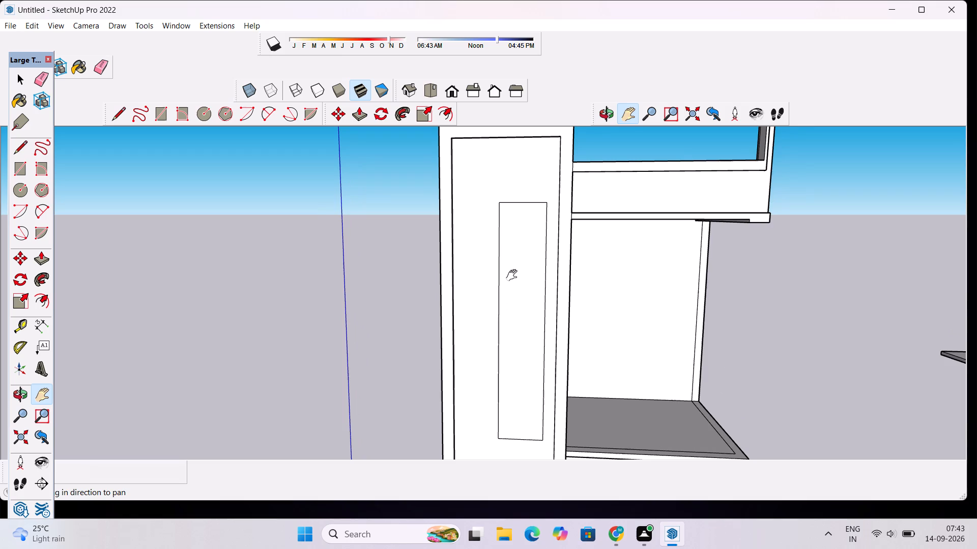
scroll(514, 276, up, 1)
key(space)
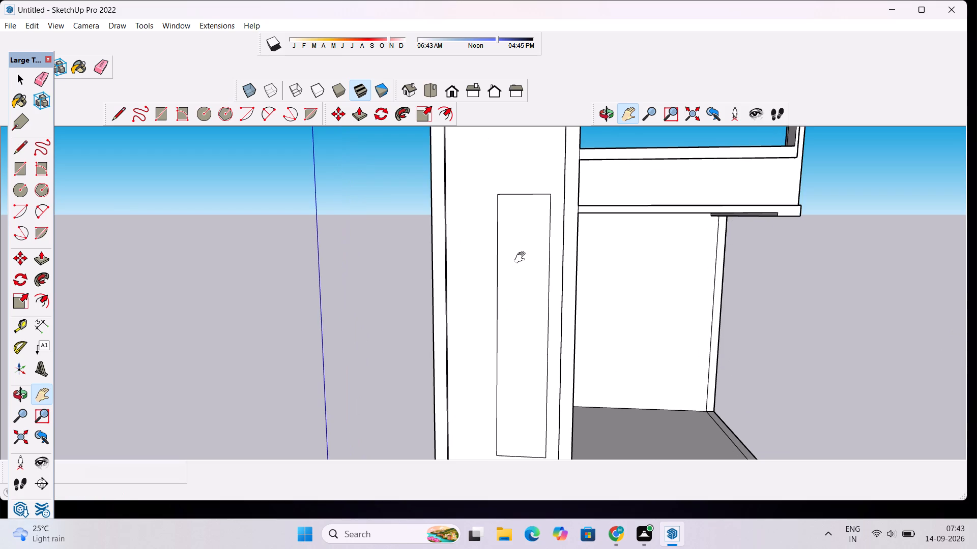
scroll(523, 303, up, 3)
scroll(527, 296, down, 5)
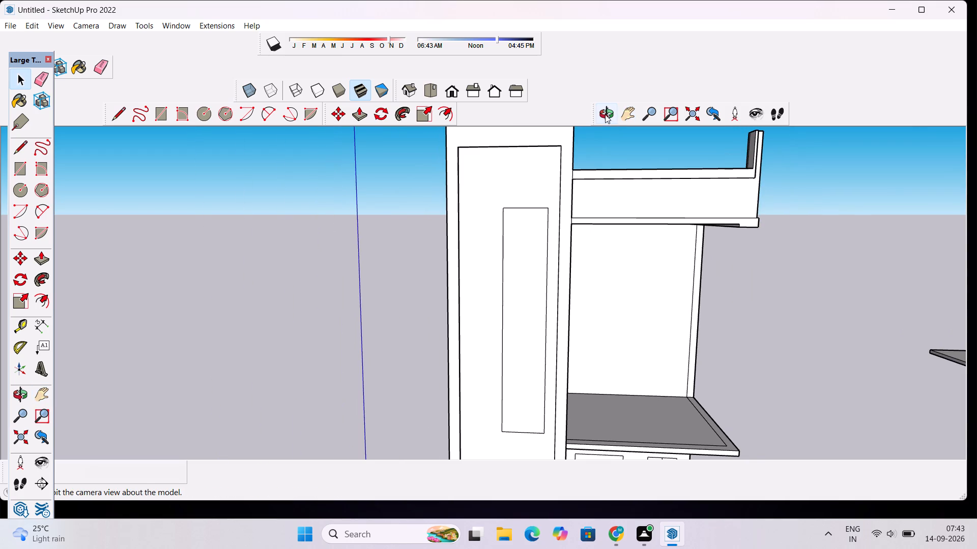
click(605, 114)
drag(549, 276, 578, 273)
scroll(579, 273, up, 2)
shift+drag(579, 273, 515, 292)
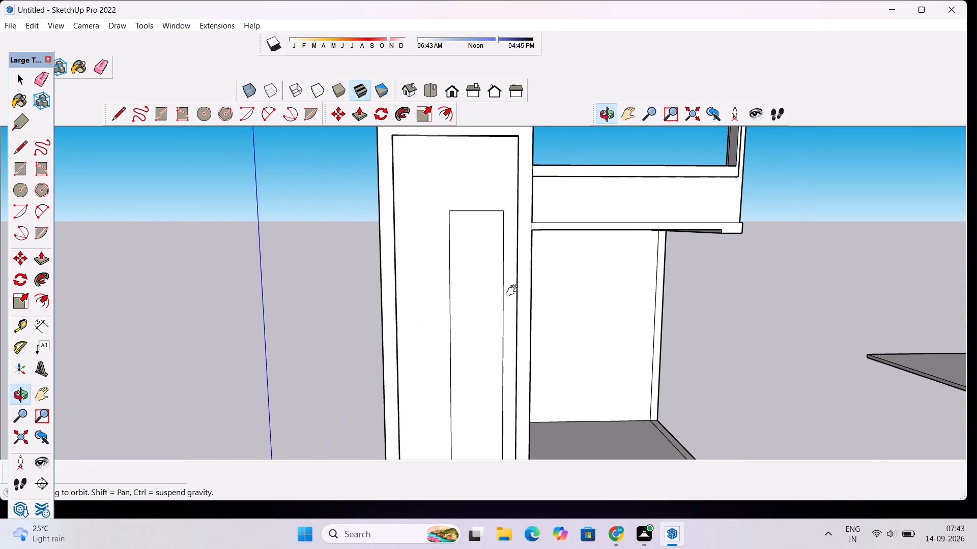
scroll(512, 285, down, 4)
scroll(511, 315, up, 1)
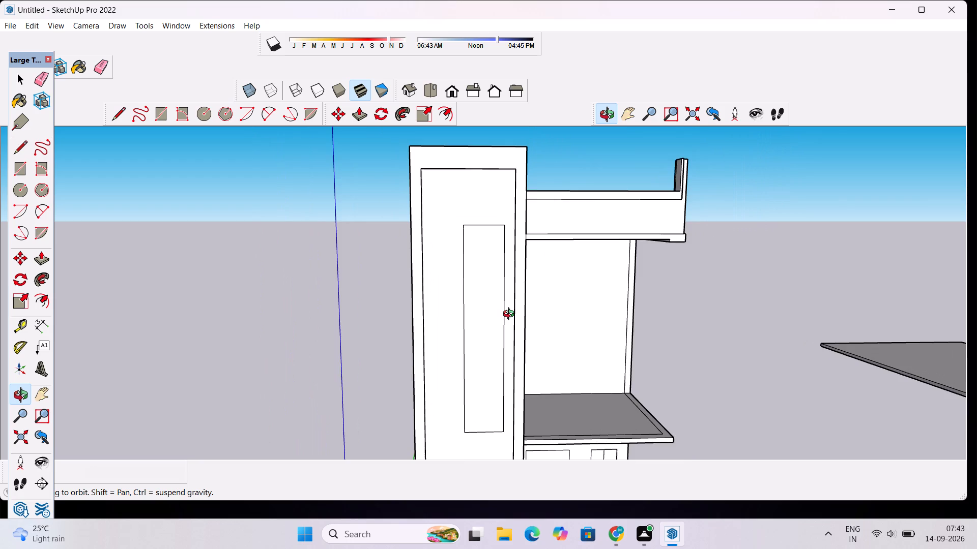
scroll(511, 315, up, 1)
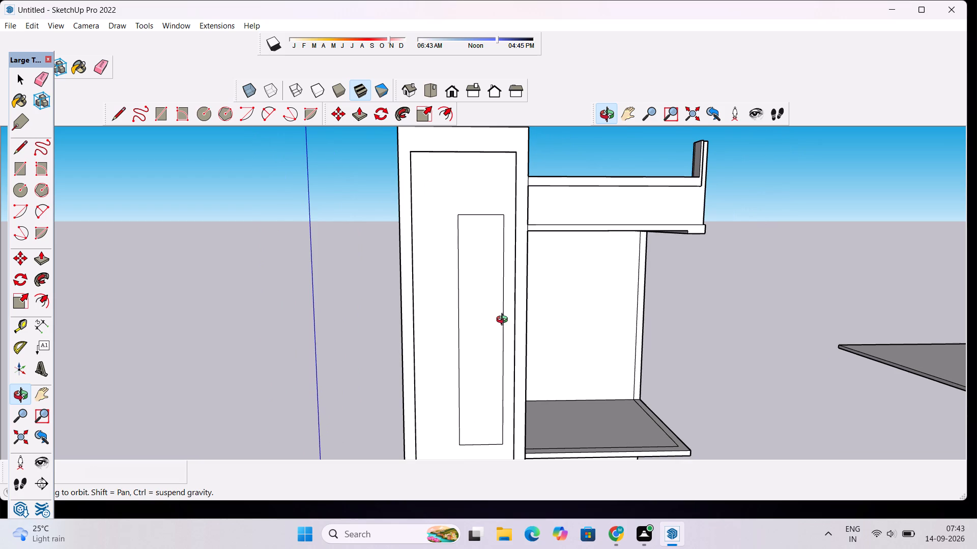
Move the tall rectangle about 1' 2 1/2" horizontally across the tower panel, away from the adjoining floors.
key(space)
click(481, 311)
click(481, 311)
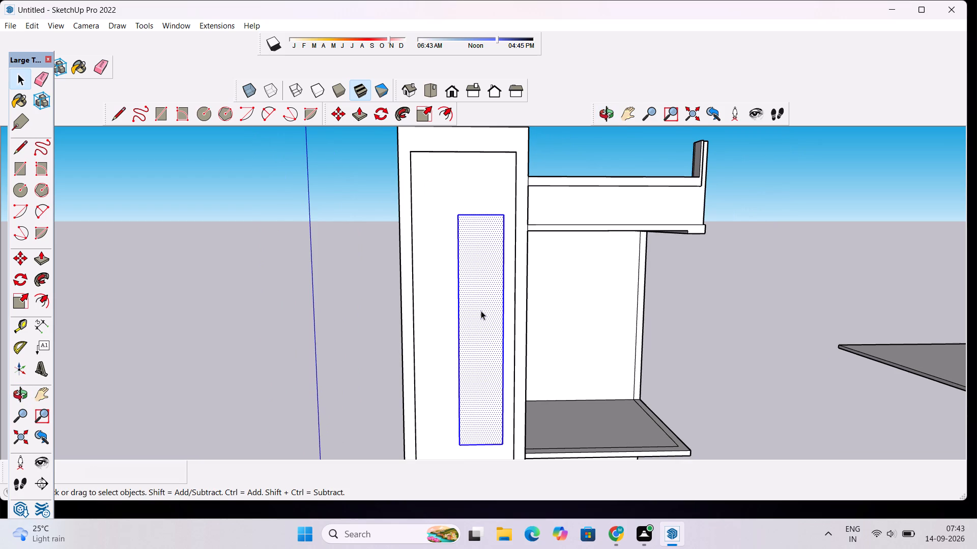
key(r)
click(481, 310)
key(space)
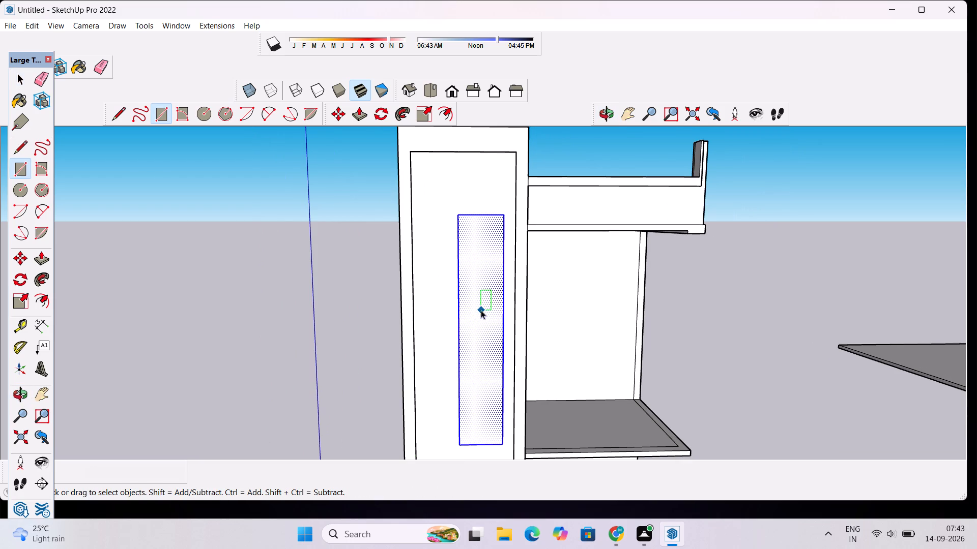
key(m)
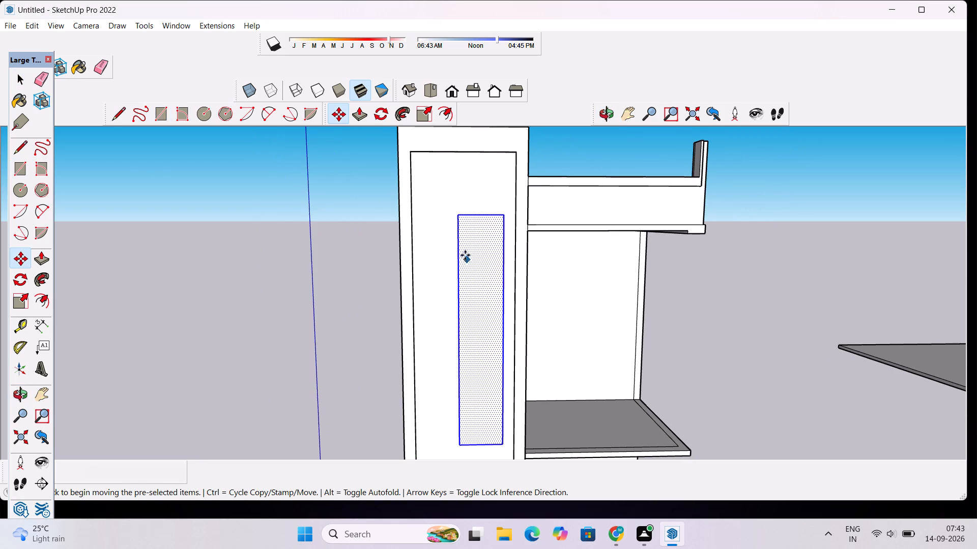
click(457, 219)
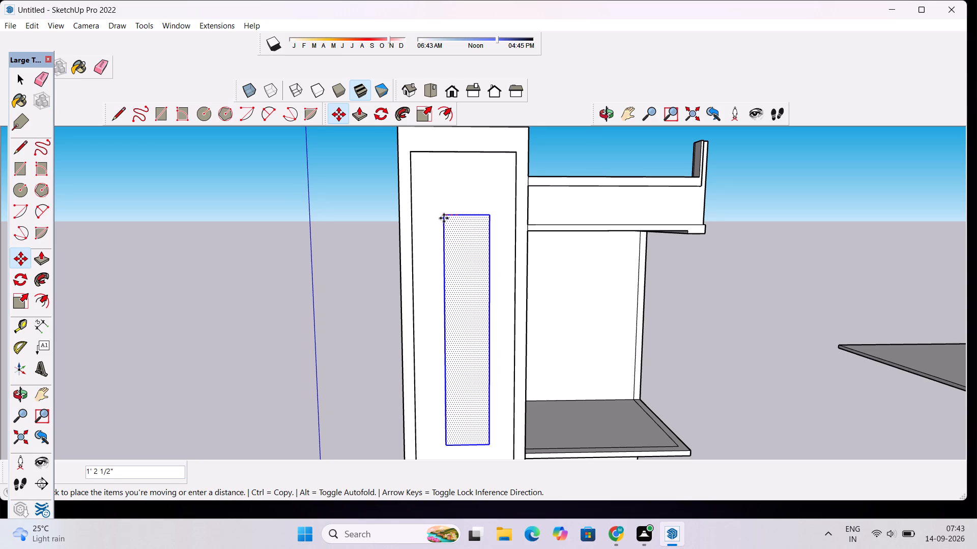
click(444, 218)
key(space)
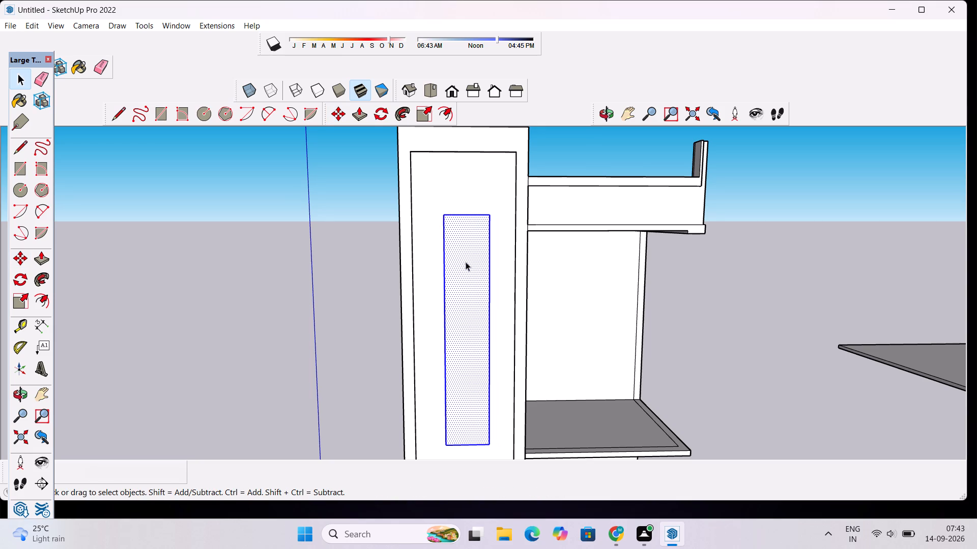
Offset the tall rectangle's outline outward by about 7 3/16" to form a frame around it.
text(of)
click(471, 271)
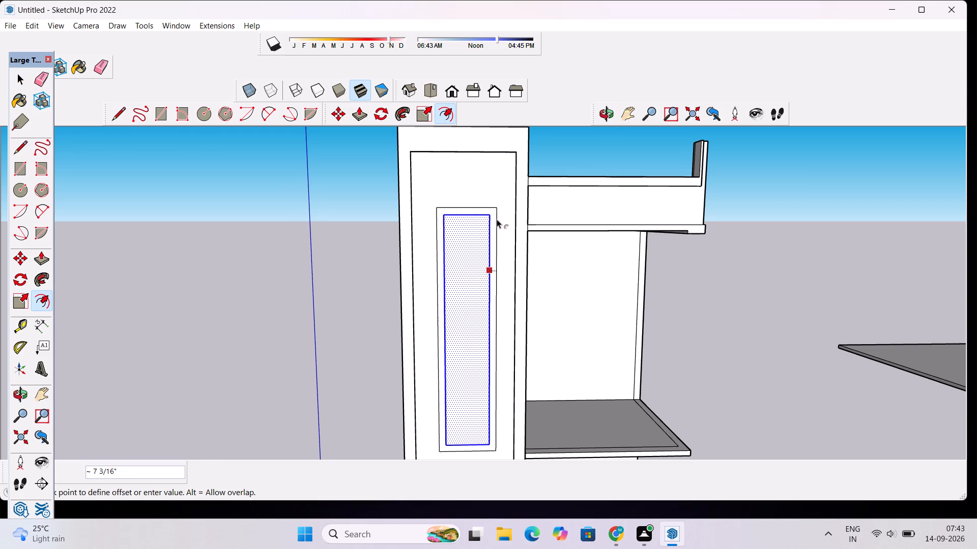
click(497, 219)
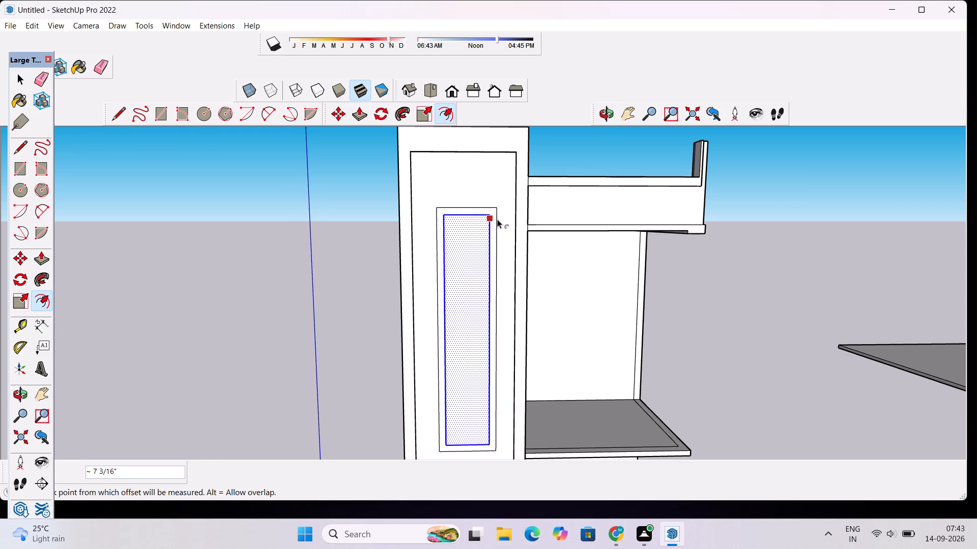
Select the frame face with its edges and move it about 10" horizontally toward the adjoining floors.
key(space)
click(492, 251)
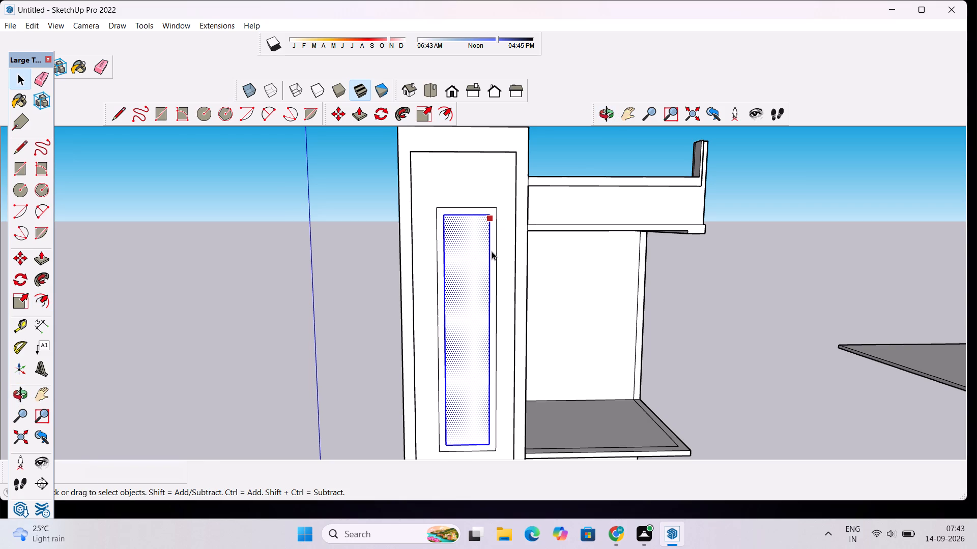
double_click(493, 252)
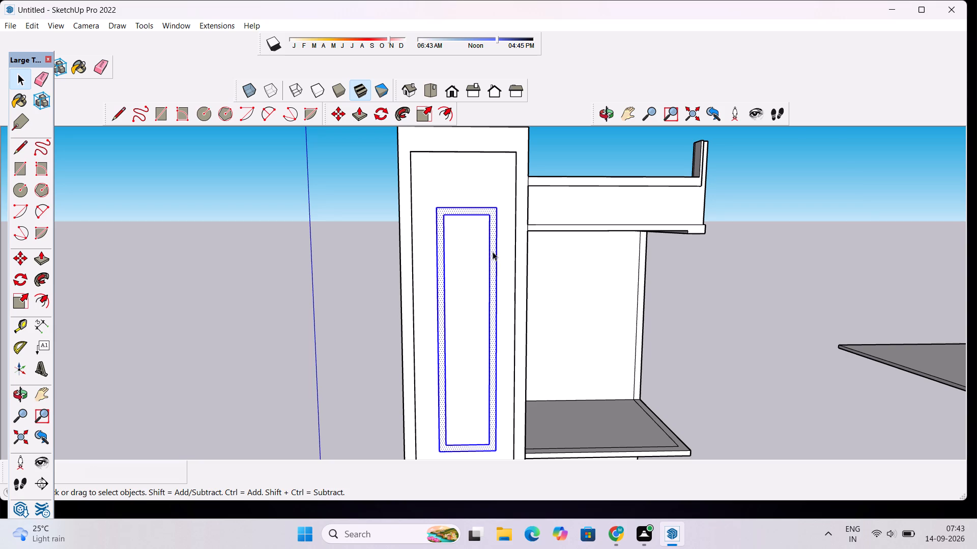
scroll(494, 257, down, 5)
scroll(494, 396, up, 5)
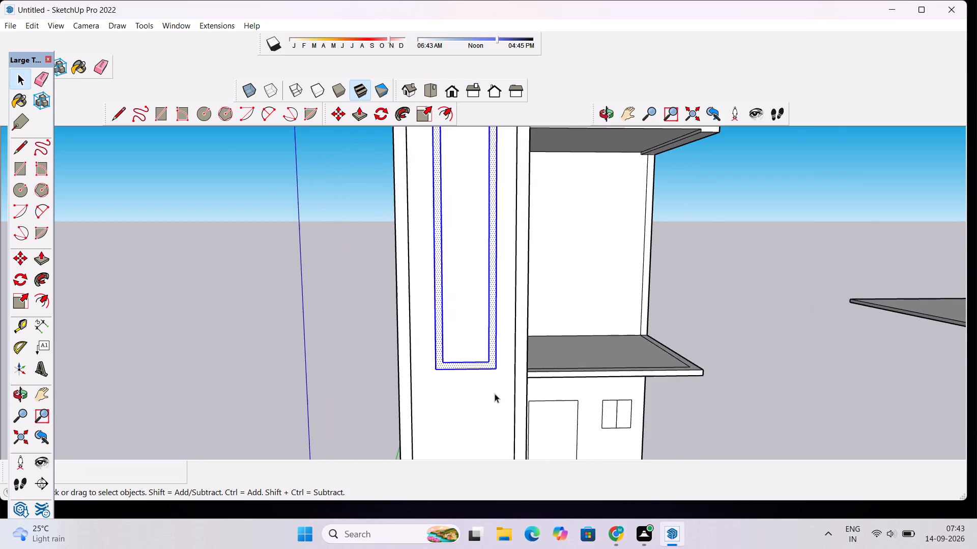
scroll(496, 382, up, 2)
key(m)
scroll(497, 380, up, 7)
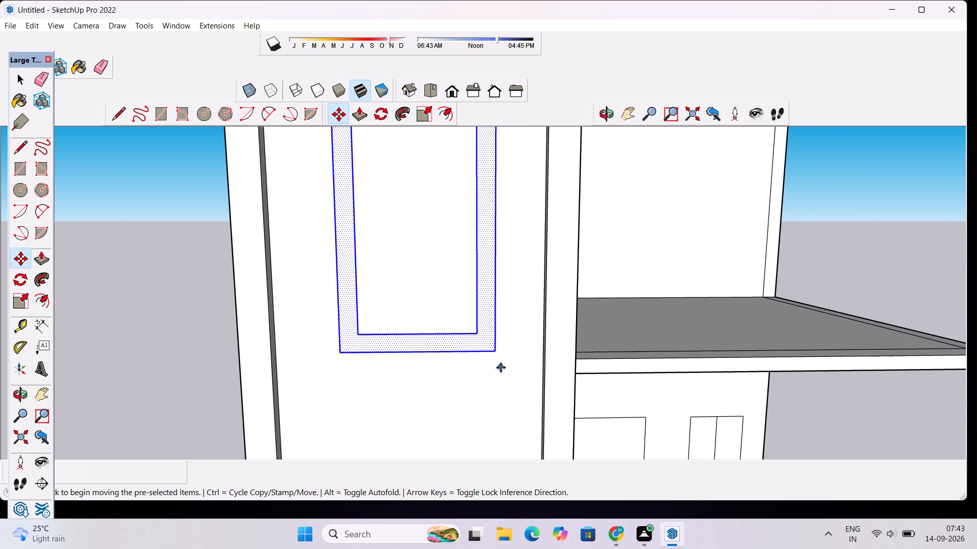
scroll(500, 365, up, 2)
scroll(499, 348, down, 4)
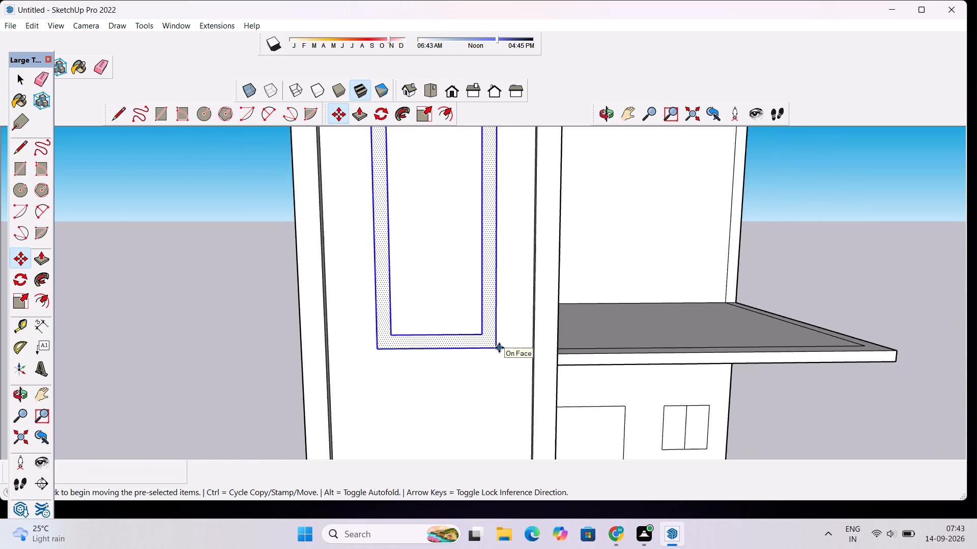
scroll(499, 348, down, 15)
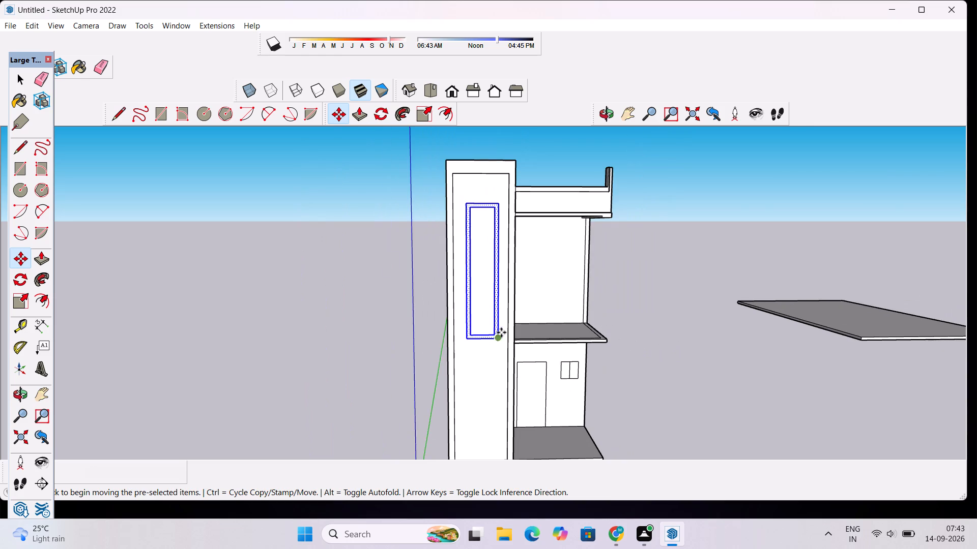
scroll(502, 348, up, 20)
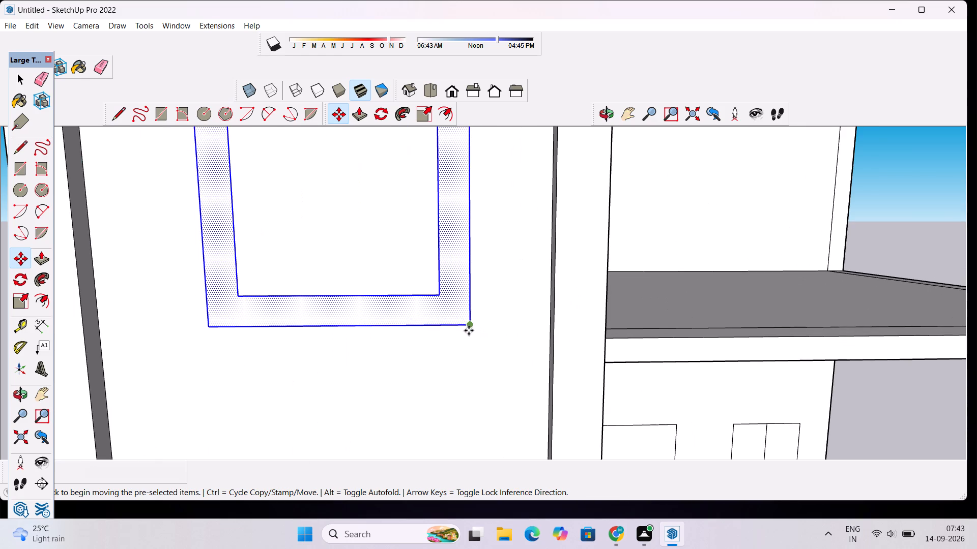
click(468, 325)
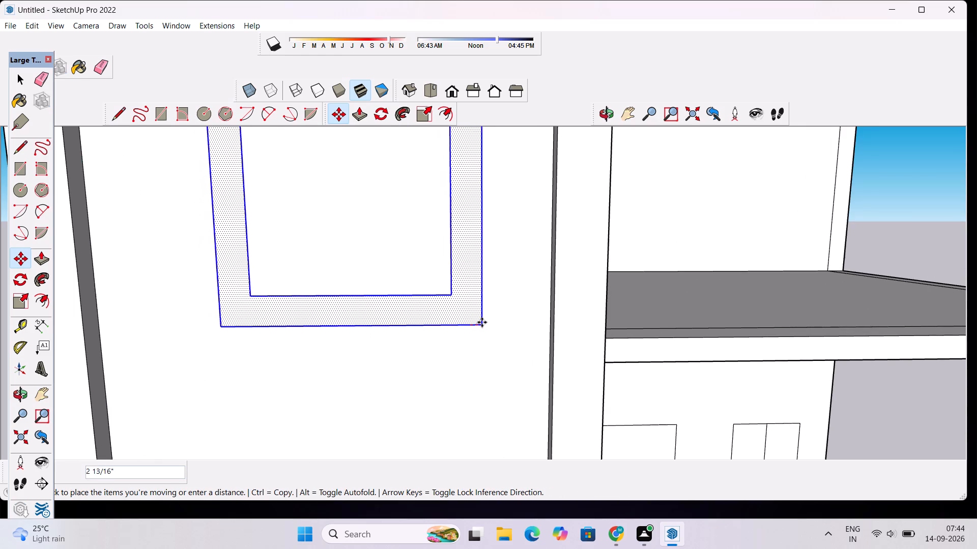
scroll(512, 322, down, 5)
click(512, 322)
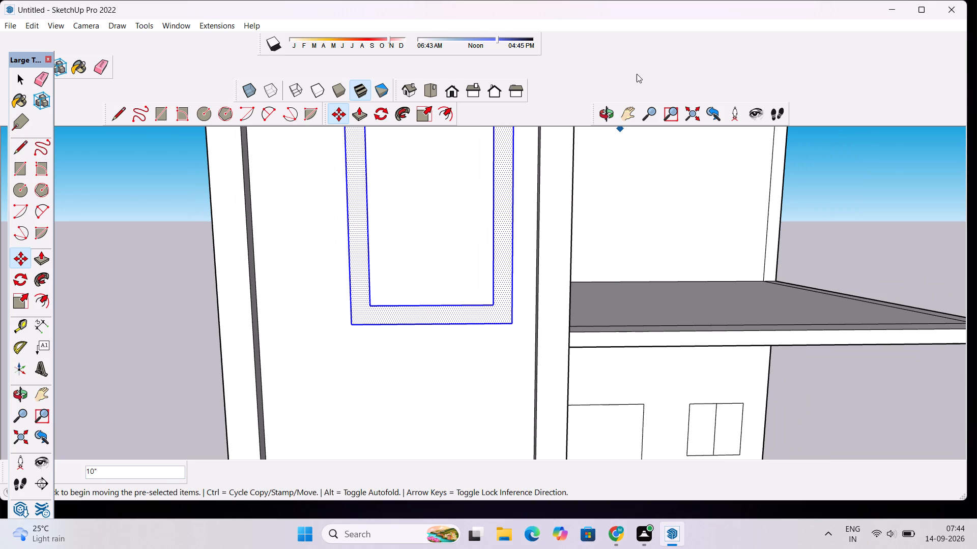
Examine the frame's placement within the tower's recessed panel from below, the front and above.
click(605, 116)
drag(621, 317, 621, 268)
scroll(621, 268, down, 6)
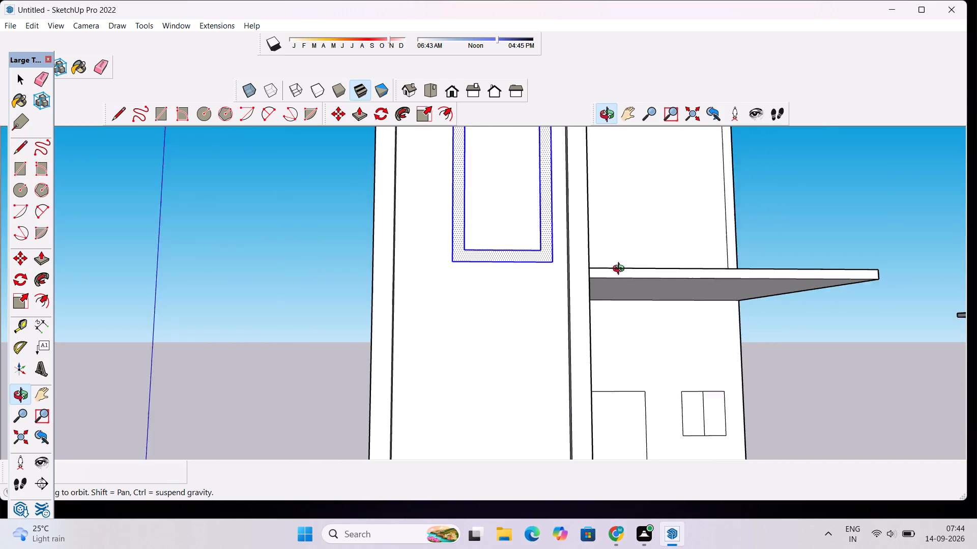
scroll(621, 270, down, 4)
shift+drag(594, 229, 566, 299)
scroll(554, 280, down, 4)
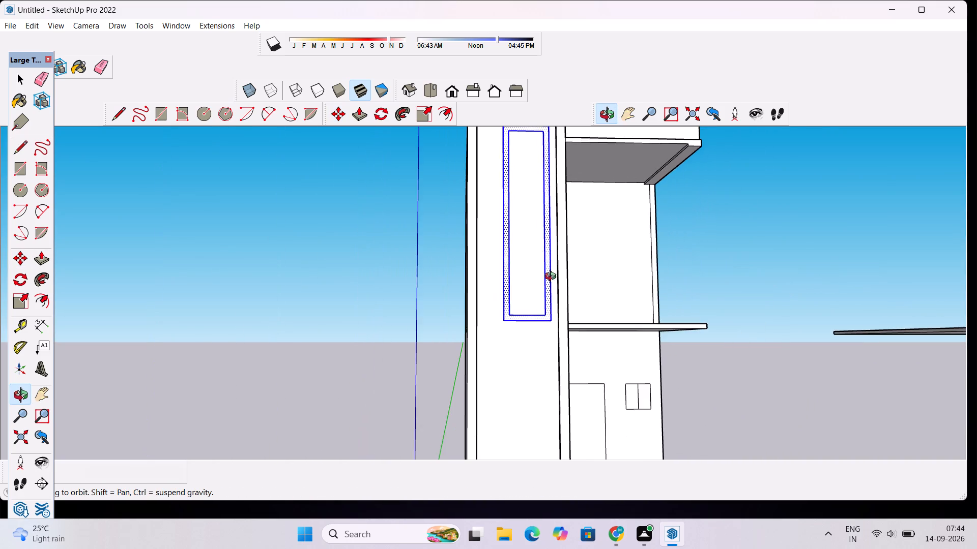
shift+drag(544, 252, 540, 301)
scroll(540, 301, up, 4)
scroll(541, 278, down, 4)
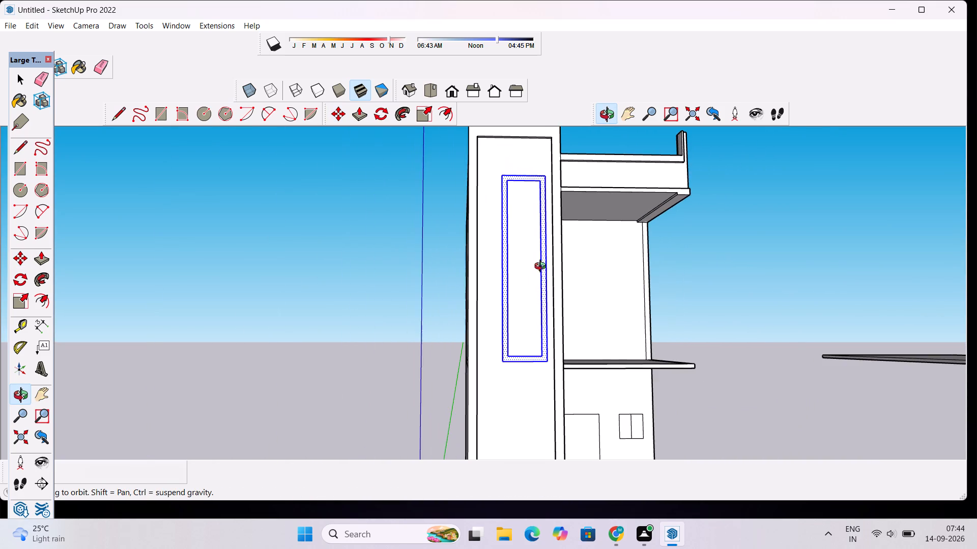
shift+drag(556, 253, 539, 406)
shift+scroll(519, 325, up, 5)
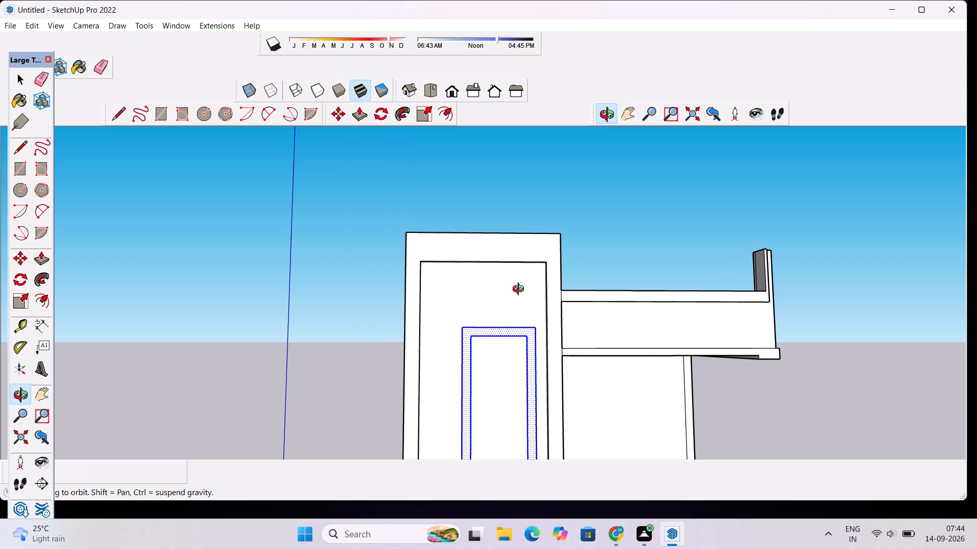
drag(521, 290, 493, 374)
scroll(491, 374, up, 4)
shift+drag(496, 371, 495, 327)
Push/Pull the frame around the tall rectangle outward by 5" from the tower panel.
key(space)
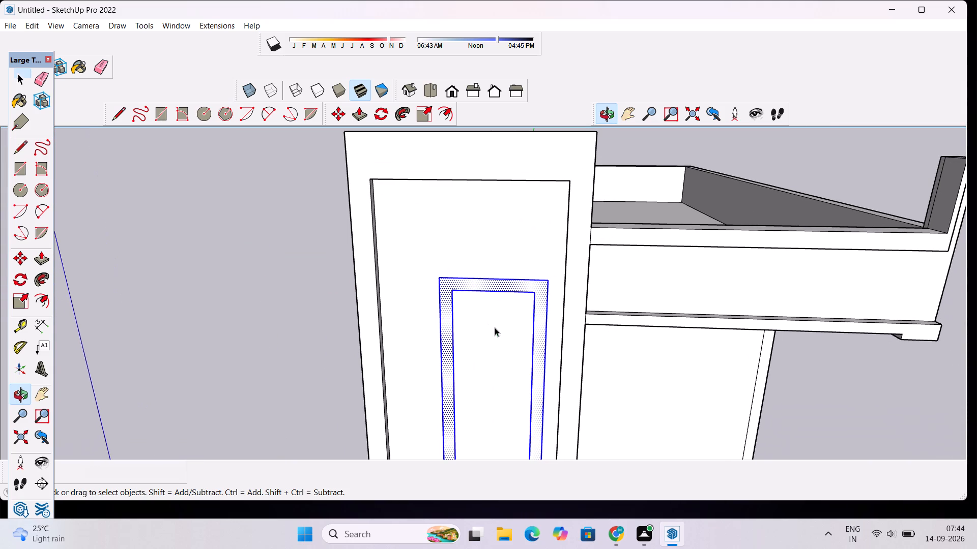
click(327, 304)
scroll(532, 291, up, 2)
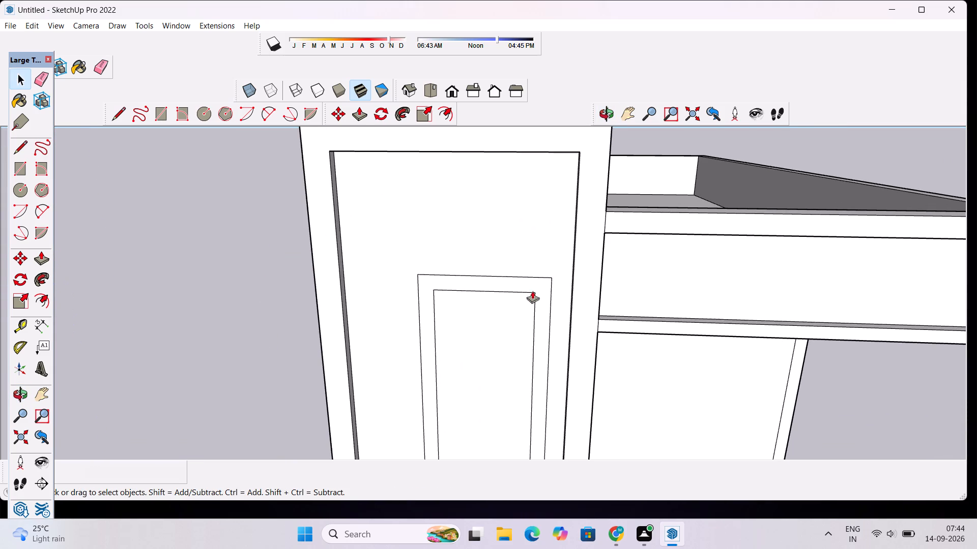
key(p)
click(540, 281)
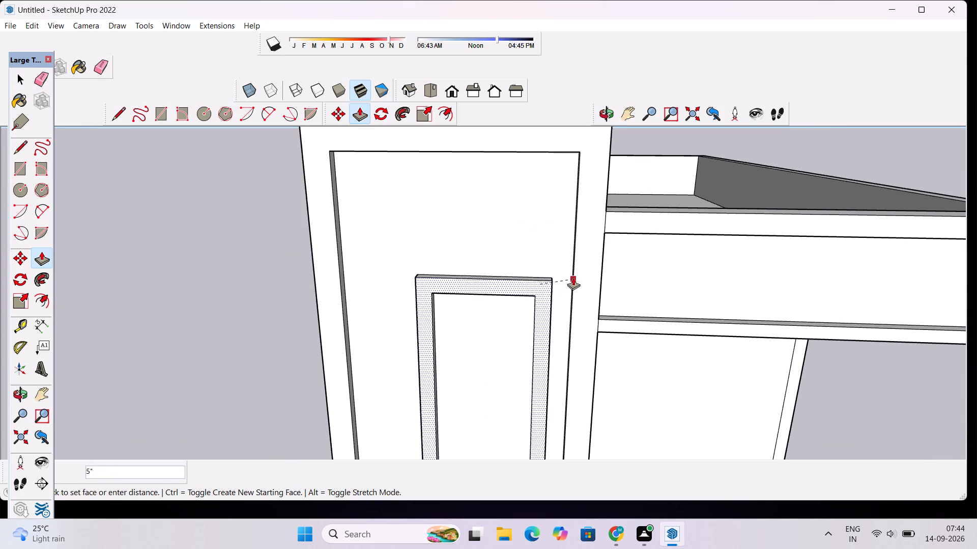
click(577, 273)
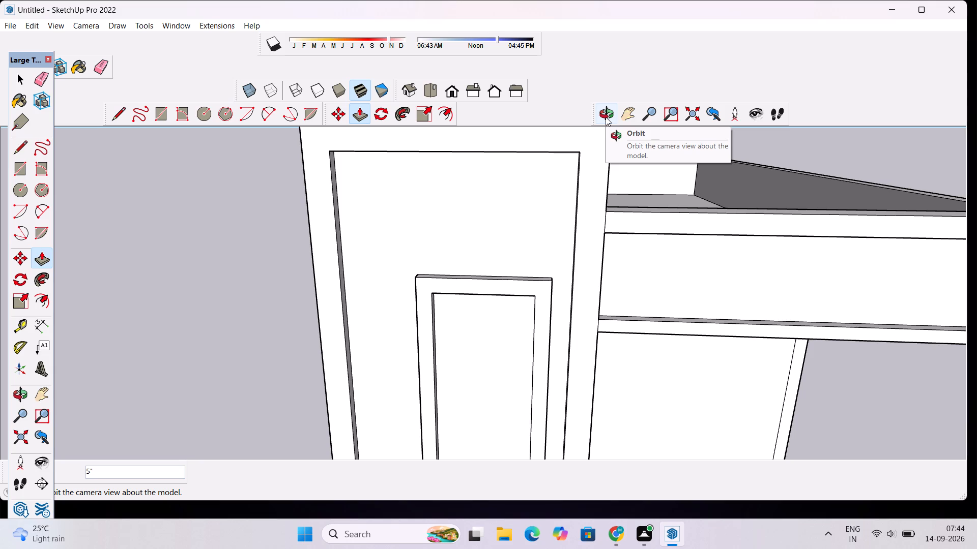
Examine the raised frame on the tower panel up close and together with the parapet and upper floor.
scroll(606, 117, up, 1)
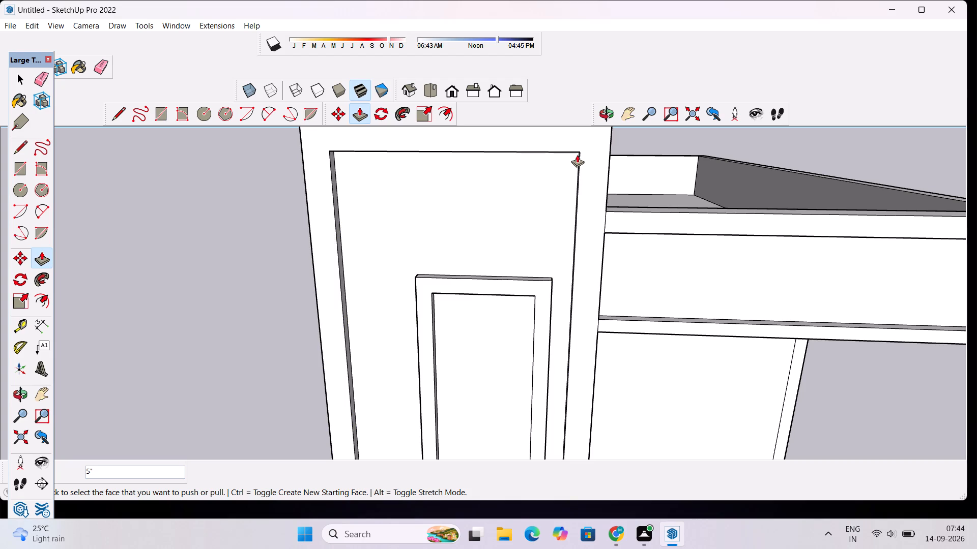
scroll(578, 160, down, 3)
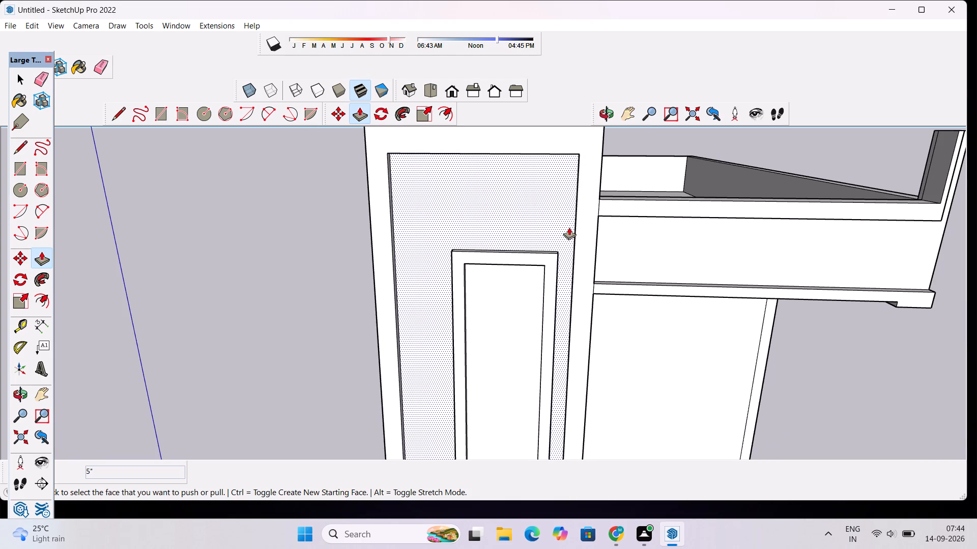
key(space)
click(606, 110)
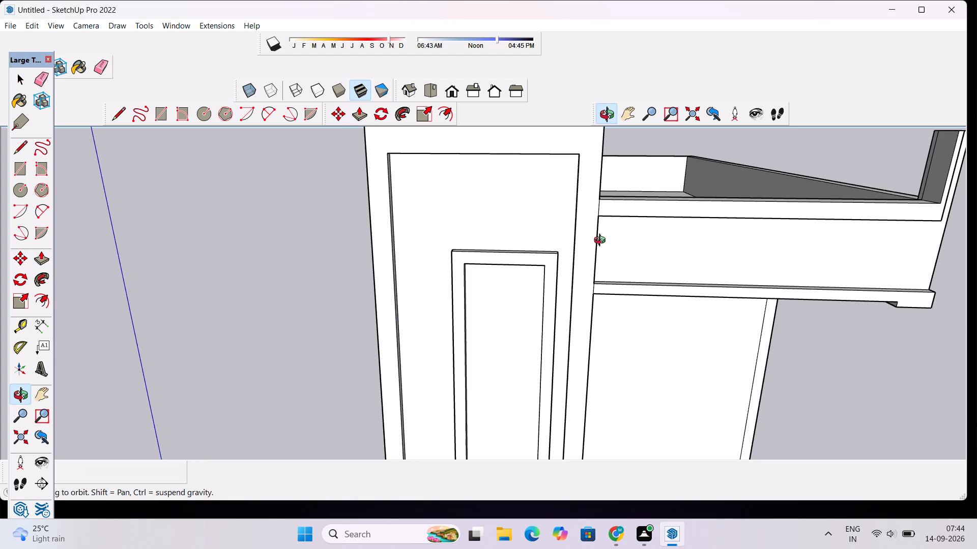
drag(602, 264, 608, 176)
drag(488, 316, 525, 388)
scroll(547, 324, down, 4)
shift+drag(625, 300, 448, 211)
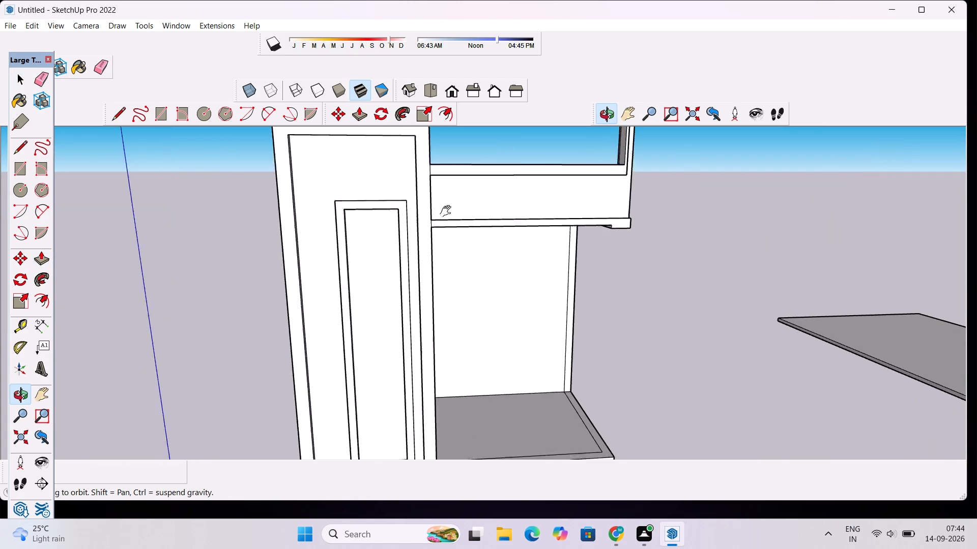
shift+drag(448, 211, 447, 211)
scroll(444, 216, down, 2)
scroll(455, 260, down, 2)
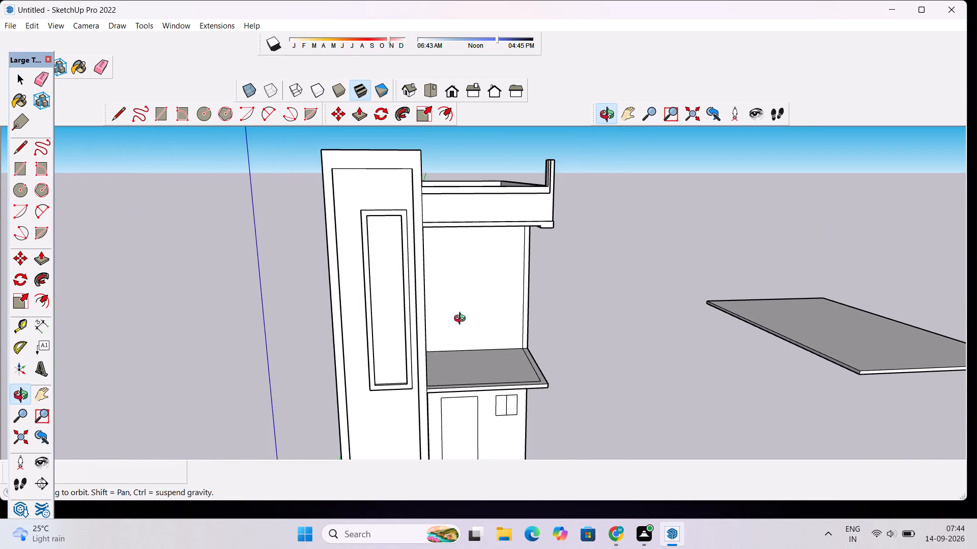
Examine the balcony slab, the door and window wall below it and the tower's inner side from several angles.
drag(477, 405, 292, 388)
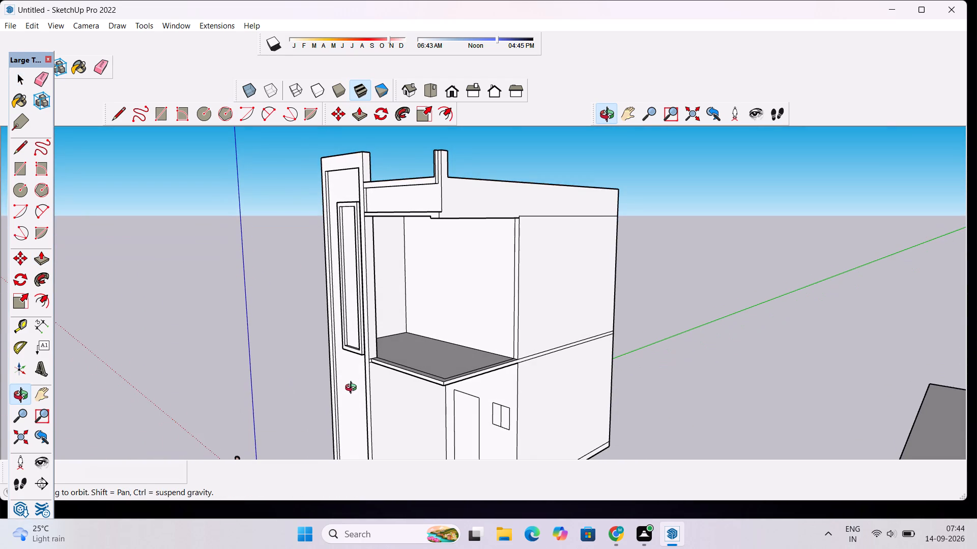
scroll(394, 285, down, 4)
scroll(376, 347, up, 6)
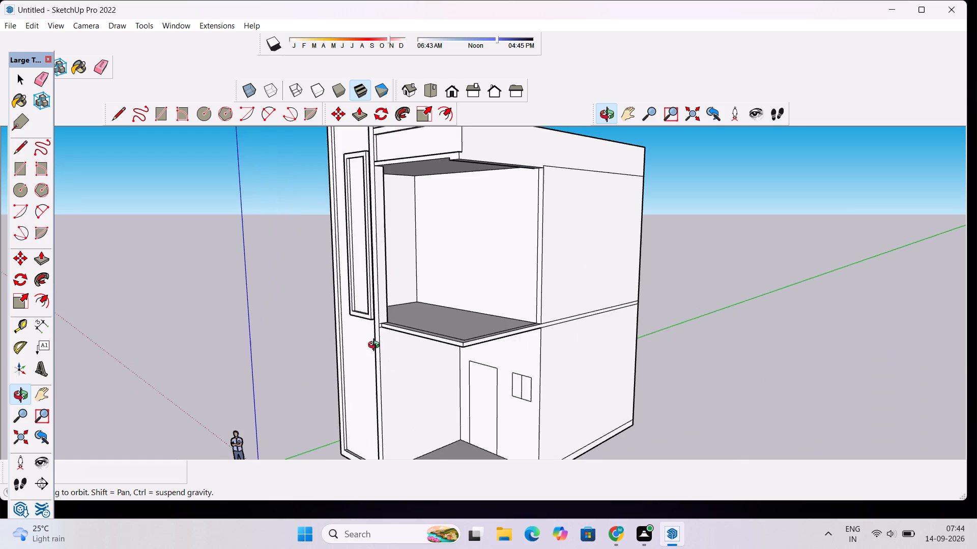
scroll(378, 343, up, 5)
drag(365, 337, 419, 340)
scroll(425, 334, down, 1)
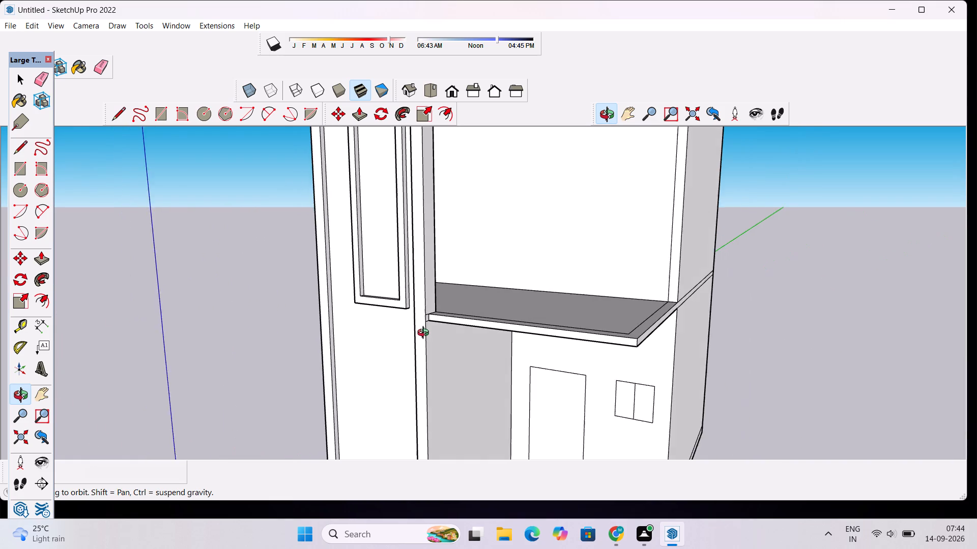
scroll(425, 334, down, 1)
shift+drag(471, 312, 384, 257)
drag(317, 271, 423, 283)
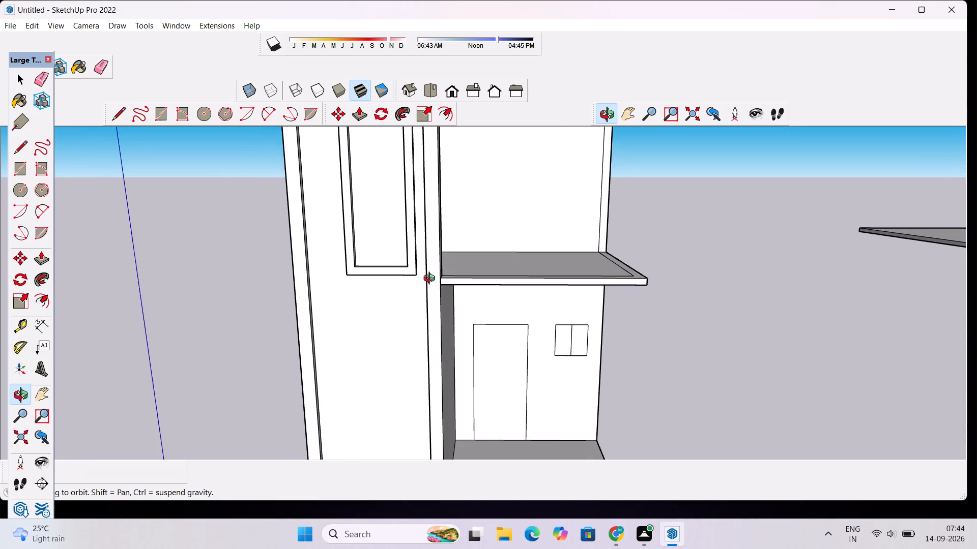
scroll(453, 260, up, 3)
drag(499, 257, 393, 302)
scroll(378, 310, down, 3)
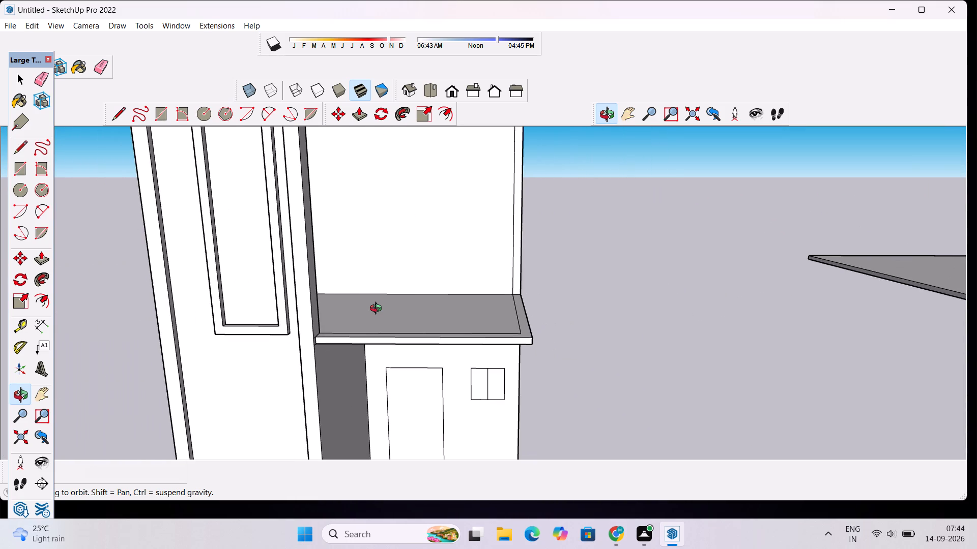
scroll(416, 289, down, 1)
drag(503, 287, 307, 317)
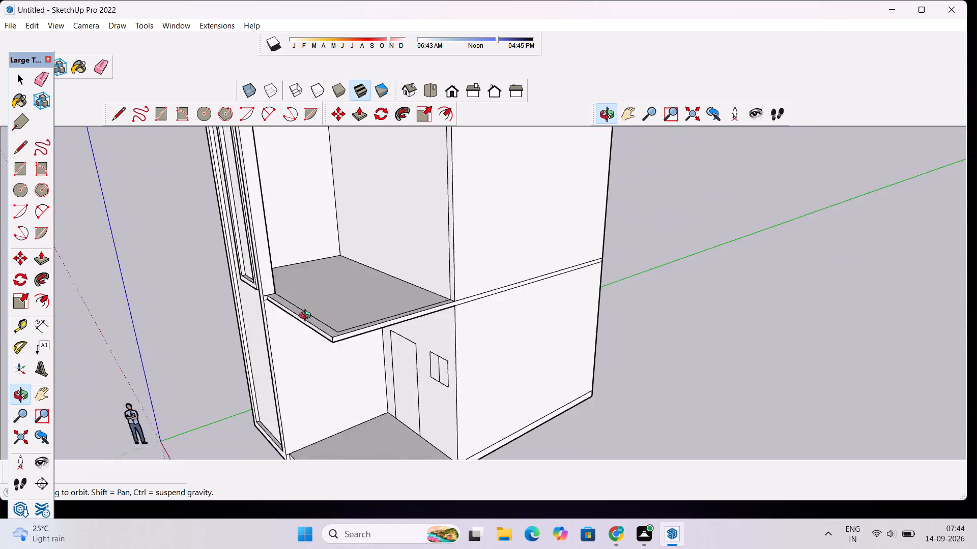
Push/Pull the L-shaped border strip along the balcony slab's outer edges up by 3' to form a parapet.
drag(307, 317, 299, 329)
scroll(352, 328, up, 3)
drag(352, 328, 546, 312)
scroll(494, 312, down, 4)
drag(494, 290, 418, 330)
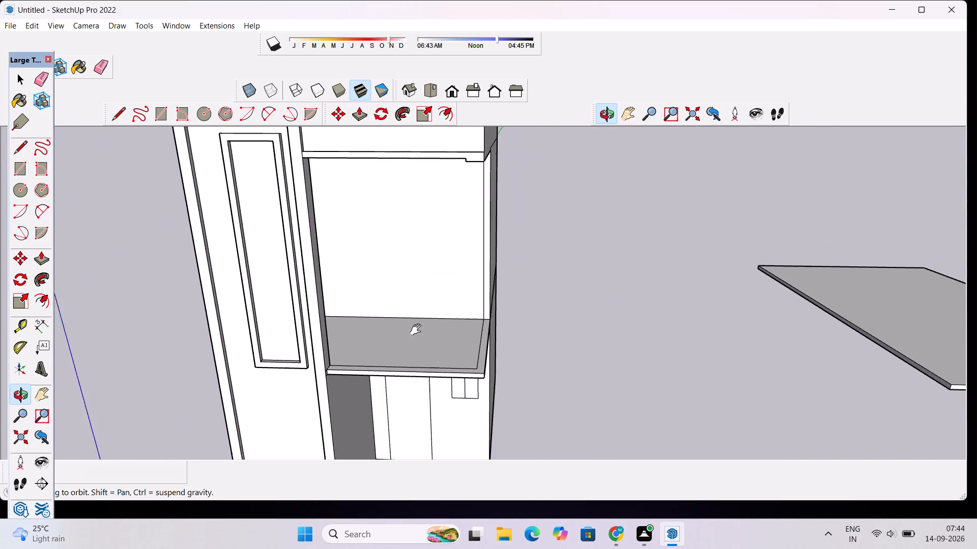
drag(418, 330, 403, 331)
drag(442, 315, 457, 353)
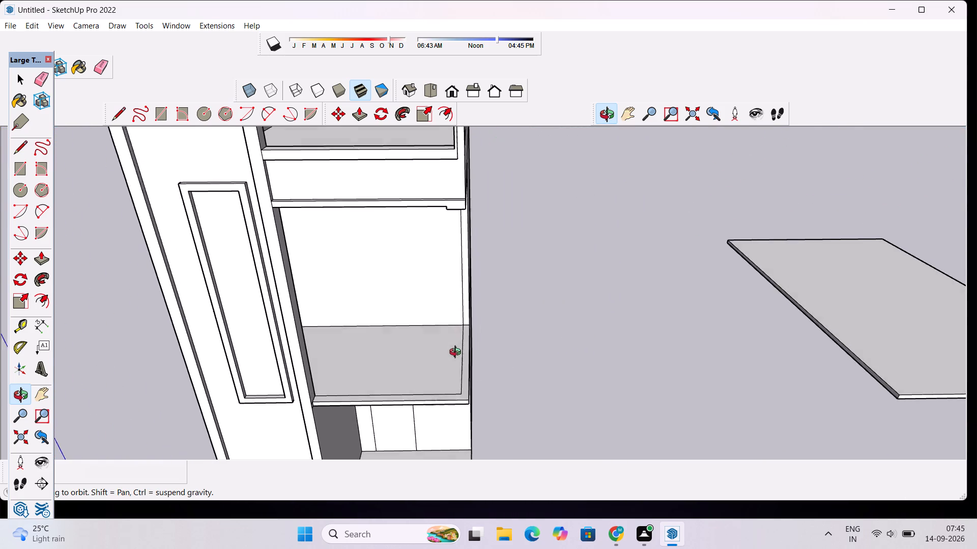
drag(457, 353, 461, 366)
scroll(468, 374, up, 1)
key(p)
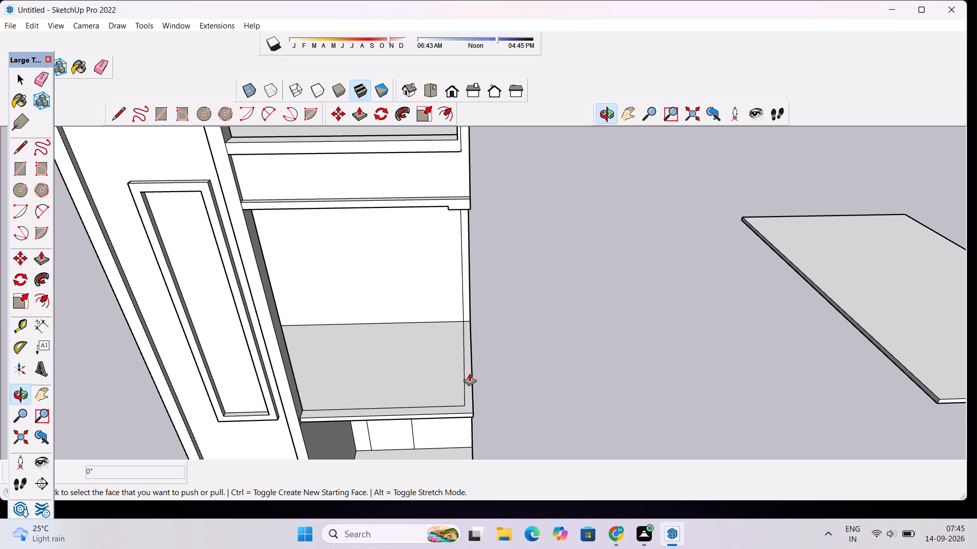
click(469, 379)
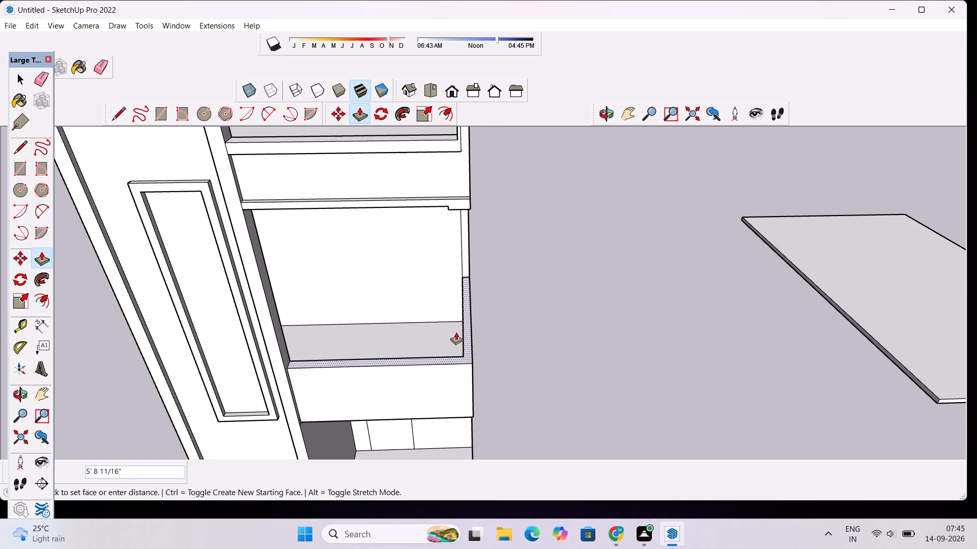
scroll(456, 332, down, 3)
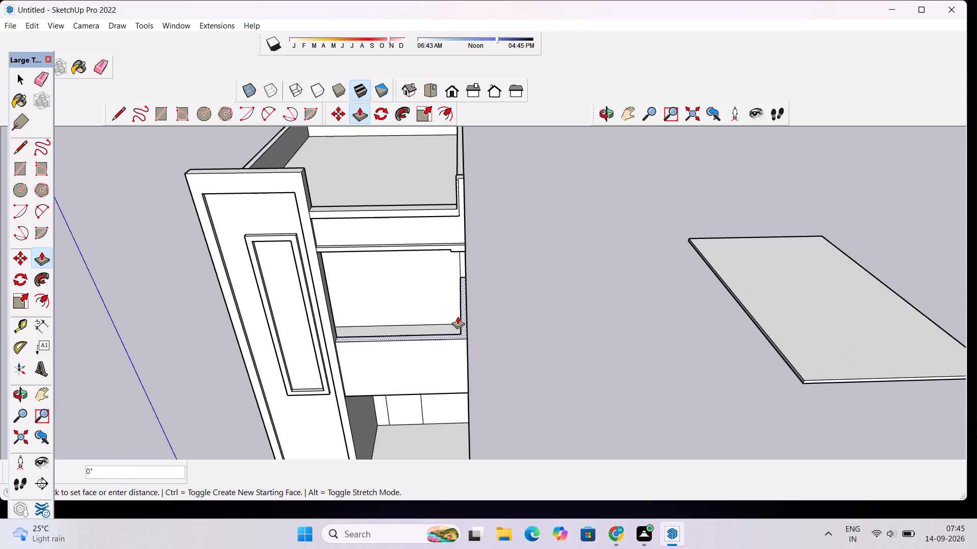
key(3)
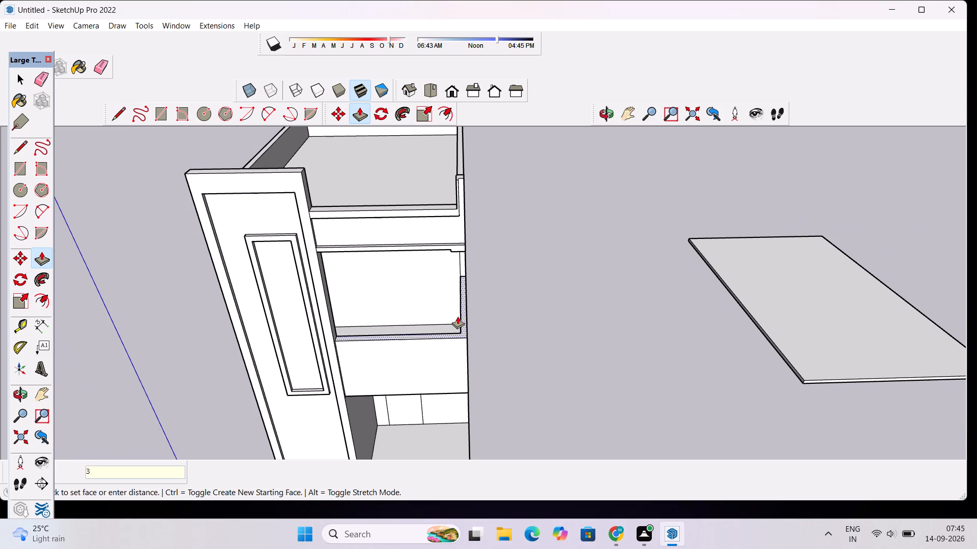
key(apostrophe)
key(Return)
scroll(465, 315, down, 3)
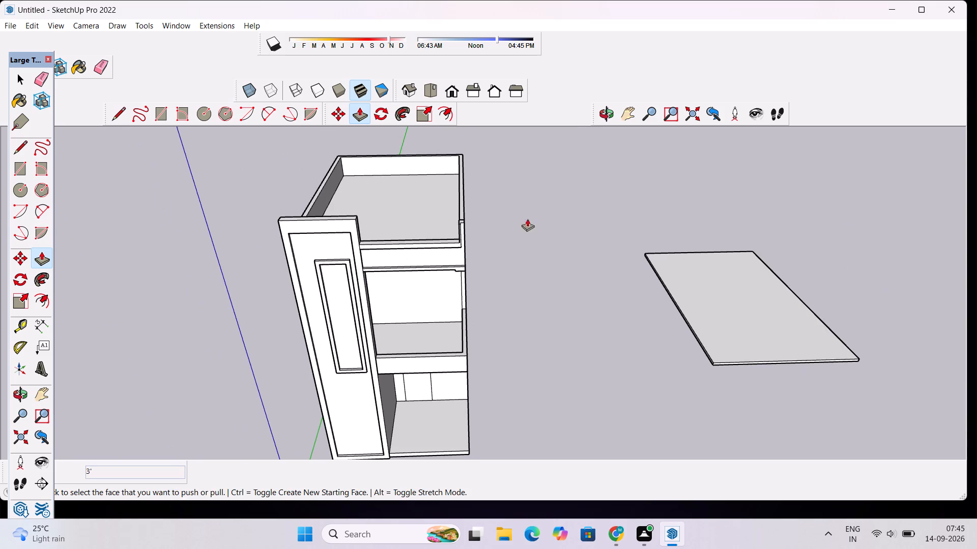
Examine the balcony parapet against the tower, roof overhang and side wall from the front, below and above.
click(605, 111)
drag(536, 329, 556, 169)
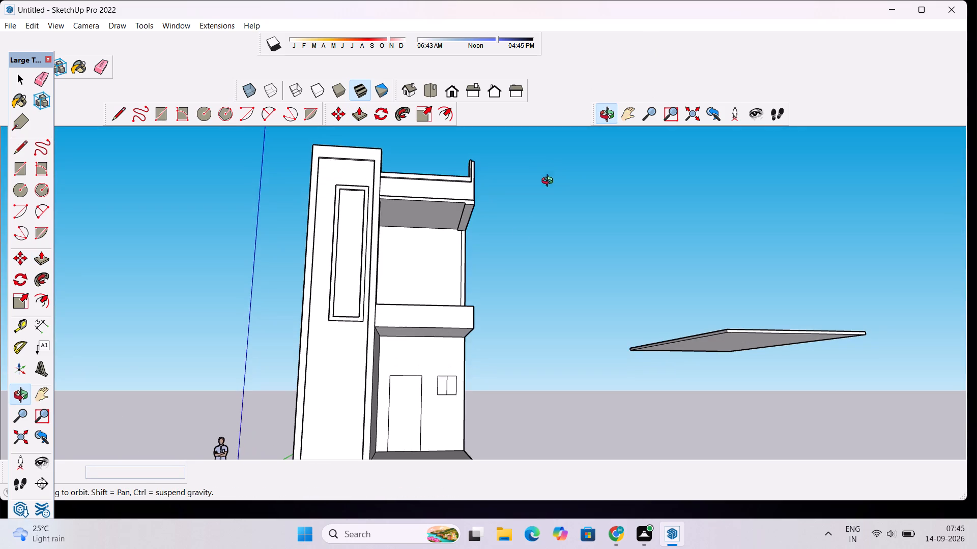
scroll(436, 278, up, 3)
scroll(435, 277, down, 3)
drag(494, 238, 463, 276)
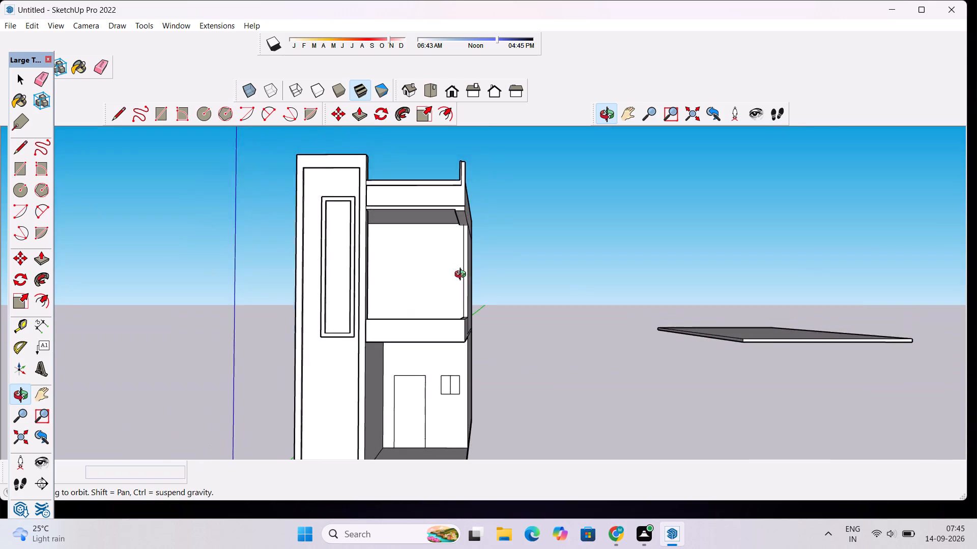
drag(463, 276, 463, 294)
scroll(473, 262, up, 3)
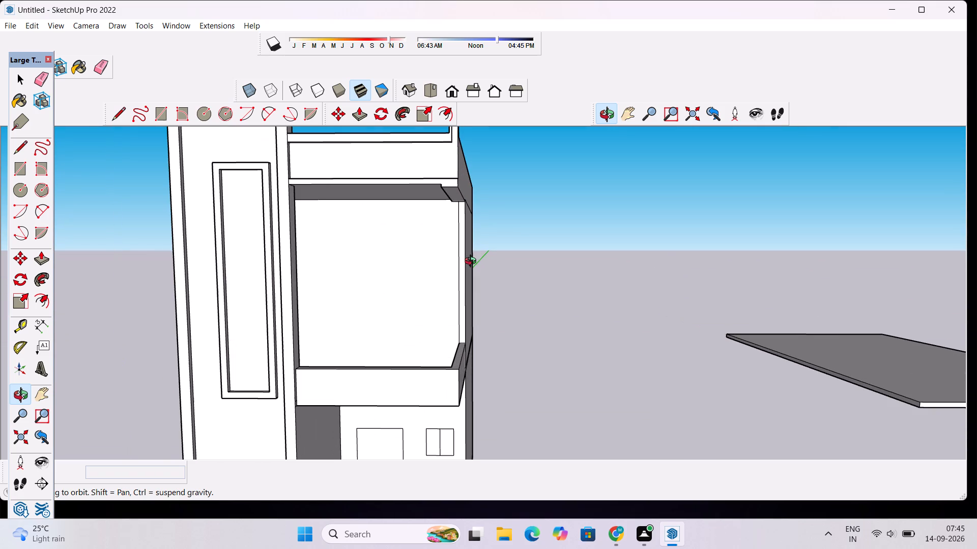
scroll(471, 272, up, 1)
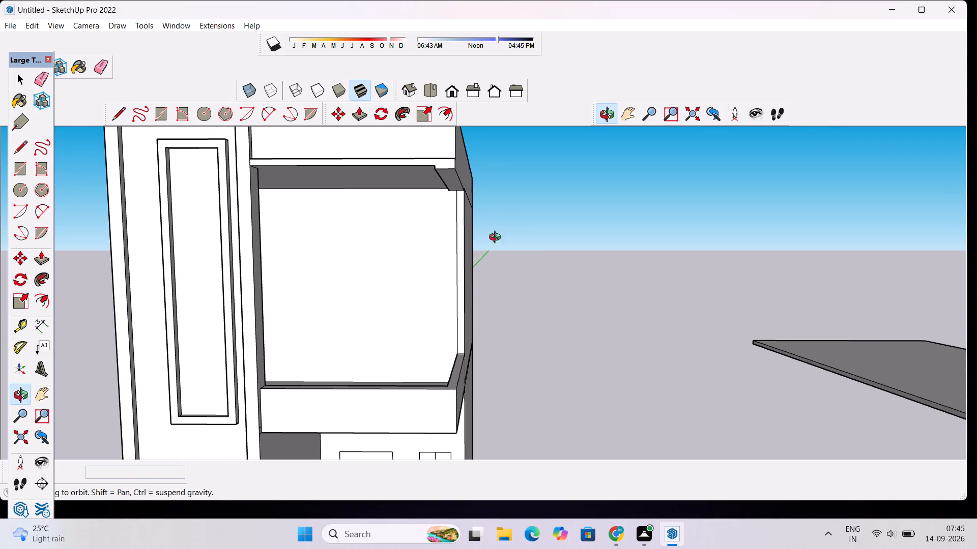
scroll(478, 244, down, 3)
drag(477, 279, 344, 379)
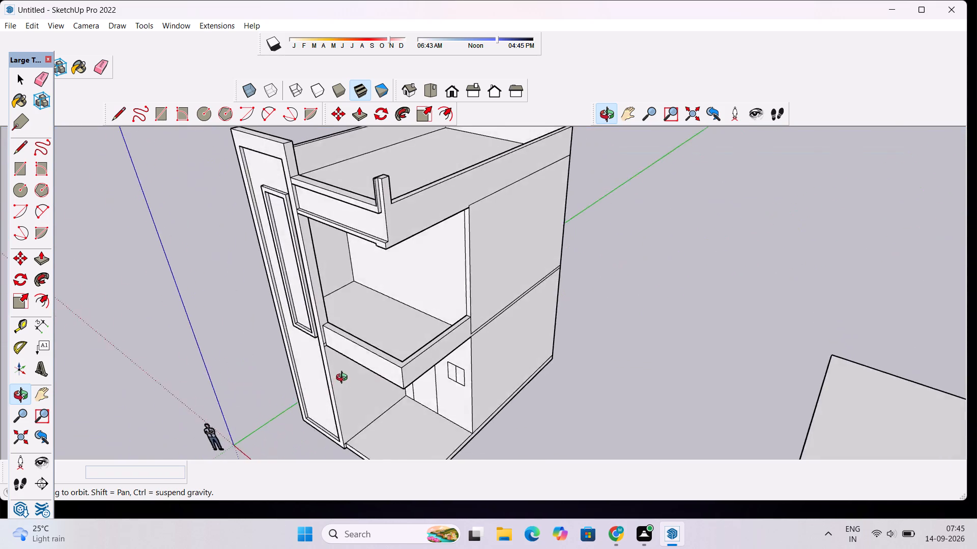
drag(344, 379, 383, 270)
scroll(386, 273, up, 4)
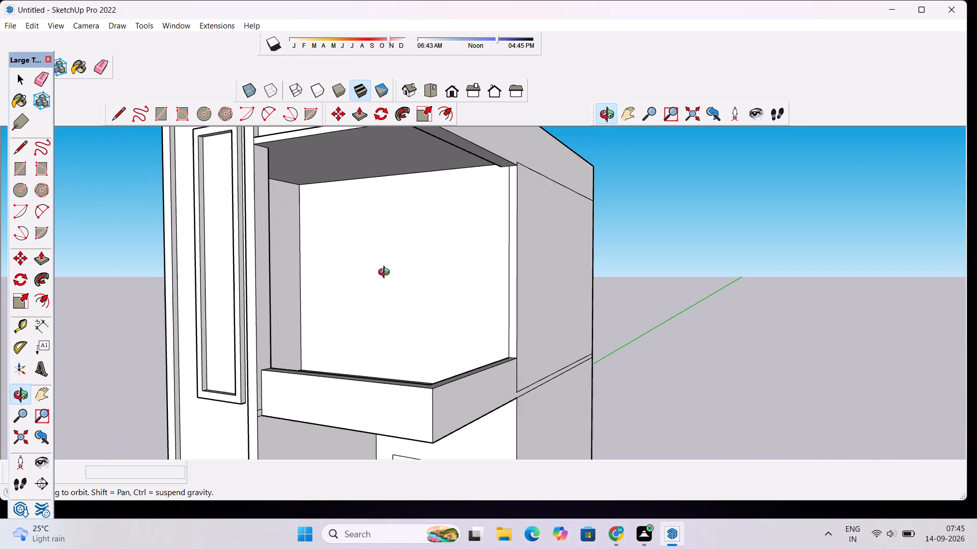
drag(517, 176, 462, 242)
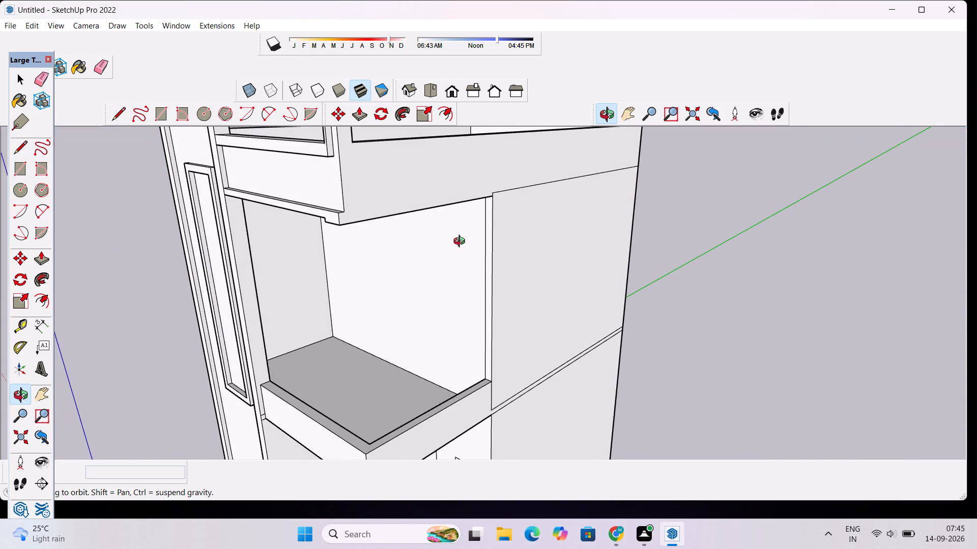
scroll(462, 242, down, 2)
drag(405, 279, 480, 259)
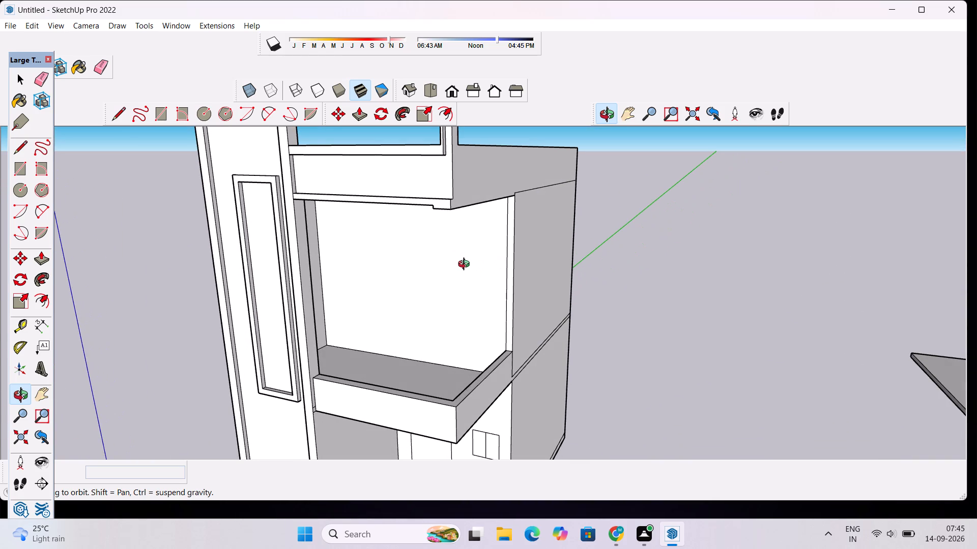
scroll(466, 256, down, 3)
drag(414, 279, 492, 210)
scroll(492, 255, up, 5)
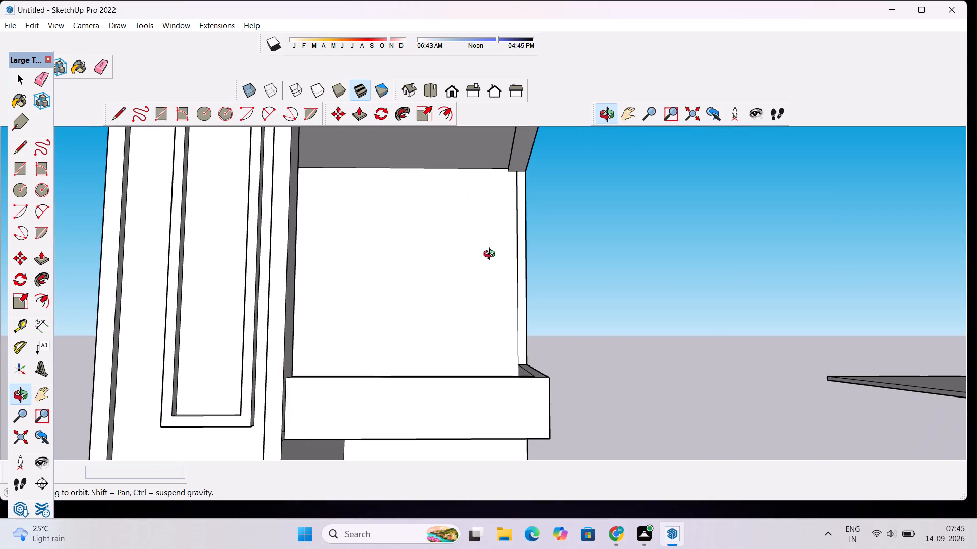
scroll(486, 231, down, 5)
drag(483, 213, 486, 240)
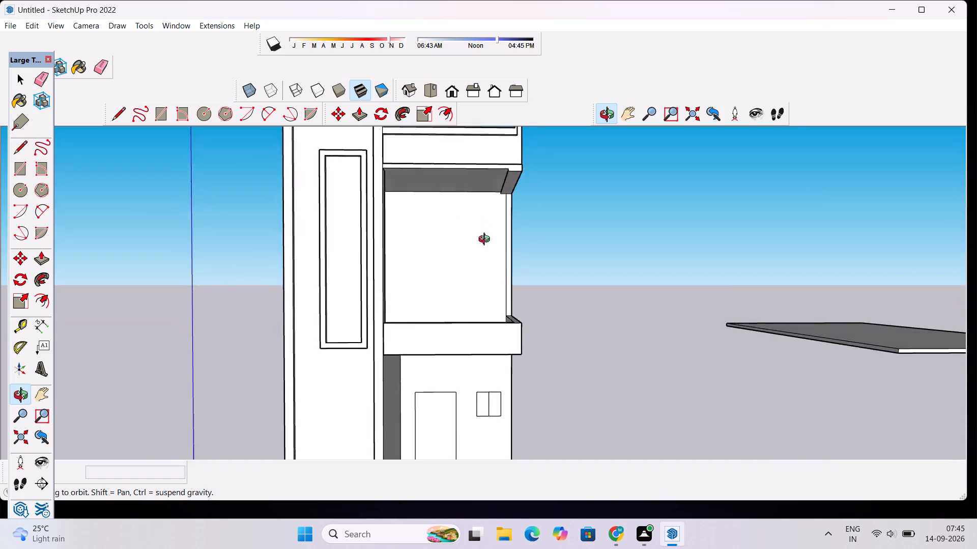
Push/Pull the top face of the L-shaped balcony parapet up by another 1'.
drag(486, 240, 479, 360)
scroll(500, 385, up, 8)
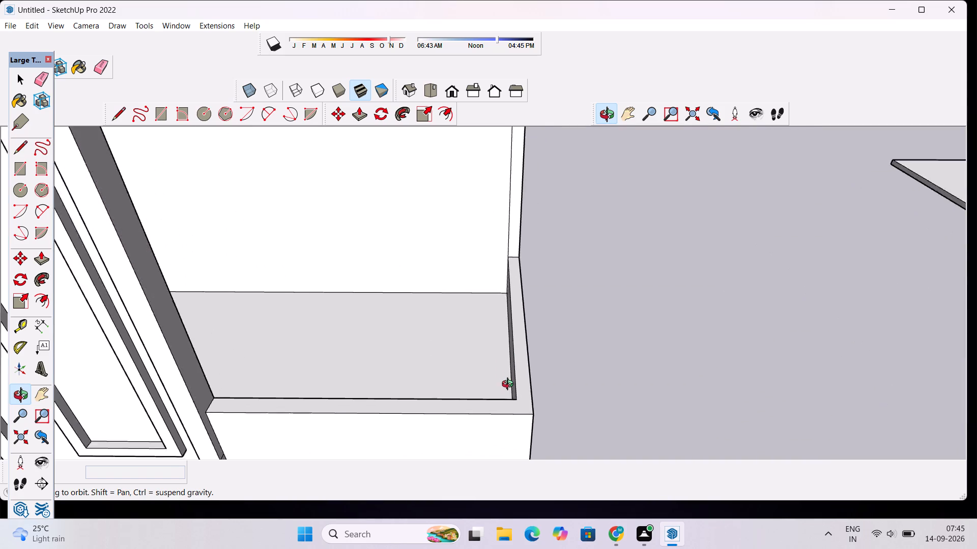
scroll(510, 385, up, 1)
key(space)
click(525, 407)
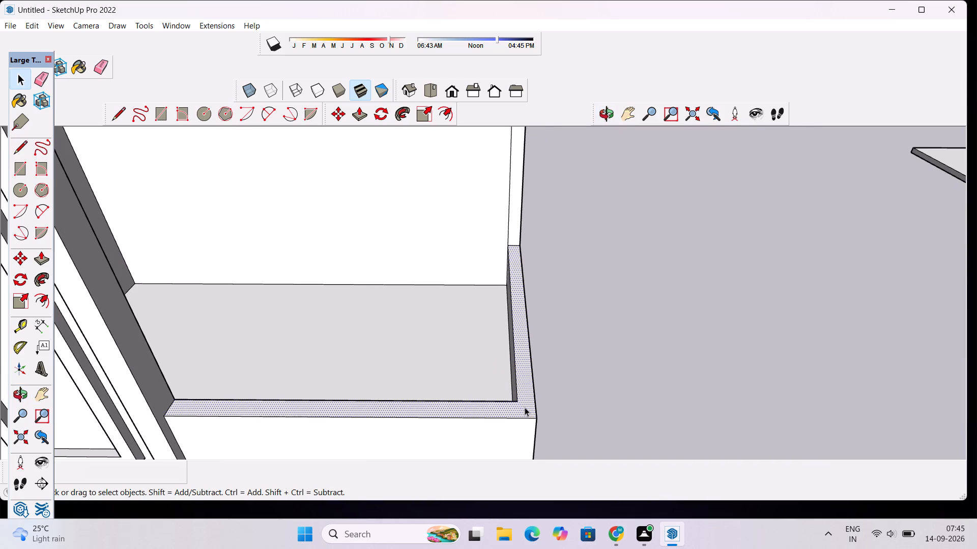
key(p)
click(525, 407)
text(1')
key(Return)
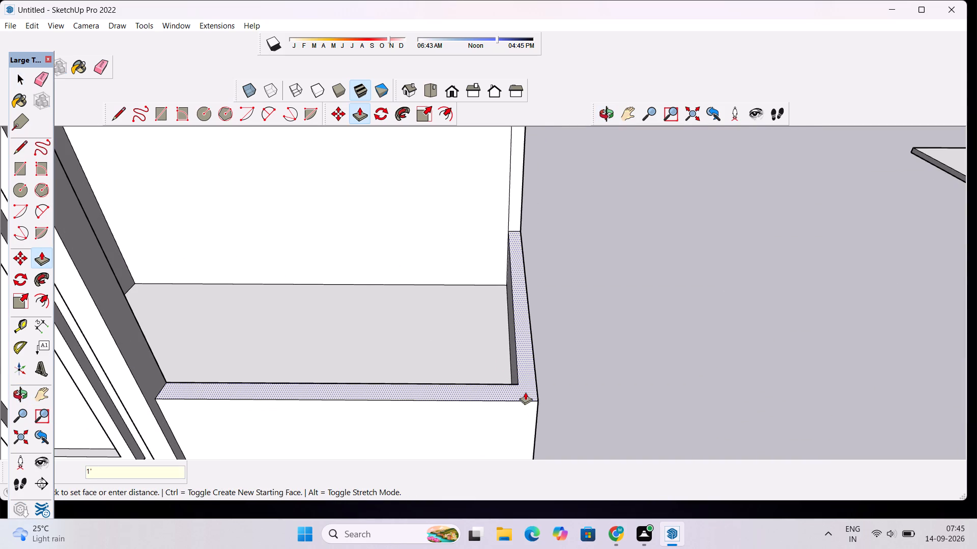
Examine the heightened balcony parapet from the front and at its outer corner.
scroll(451, 494, down, 4)
scroll(623, 175, down, 3)
click(606, 115)
drag(587, 321, 618, 212)
scroll(612, 215, down, 3)
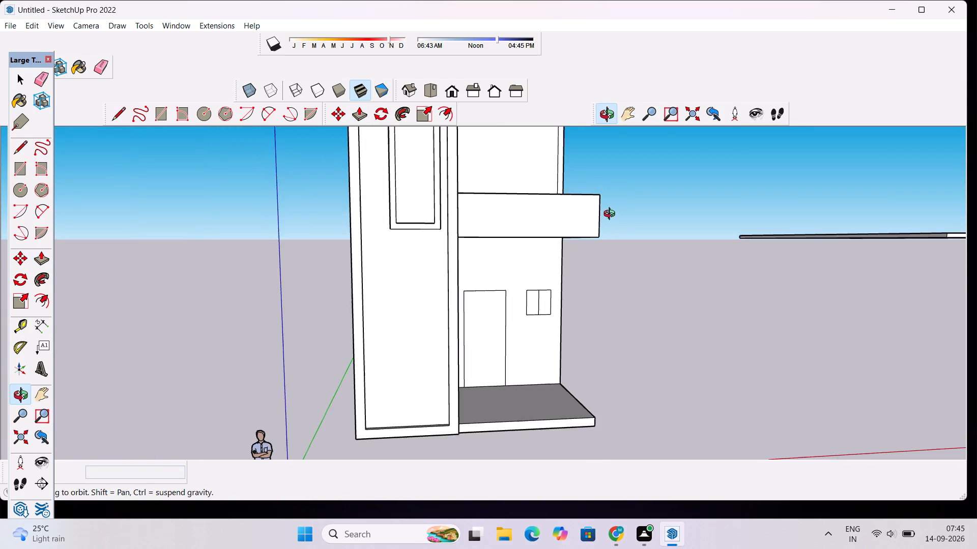
shift+drag(580, 222, 442, 318)
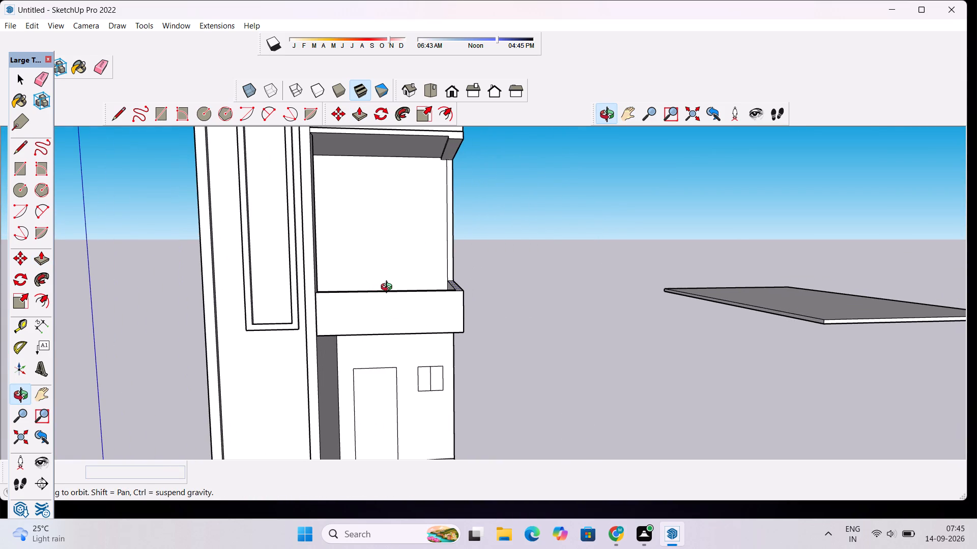
scroll(389, 288, up, 1)
scroll(440, 348, up, 3)
drag(414, 354, 479, 356)
scroll(534, 308, up, 3)
drag(578, 300, 513, 325)
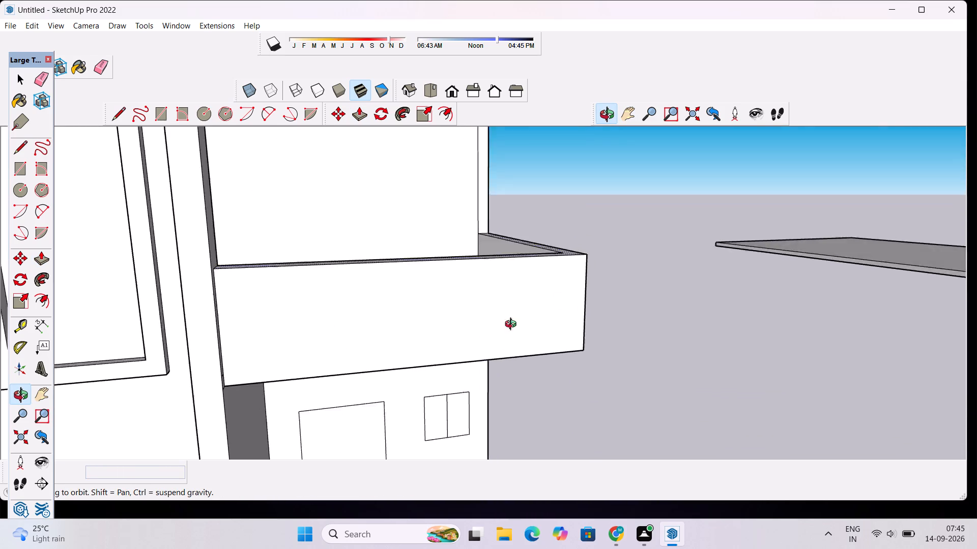
Erase the short slab-level edge on the tower's side face beside the end of the balcony parapet.
drag(513, 325, 409, 345)
scroll(227, 283, up, 5)
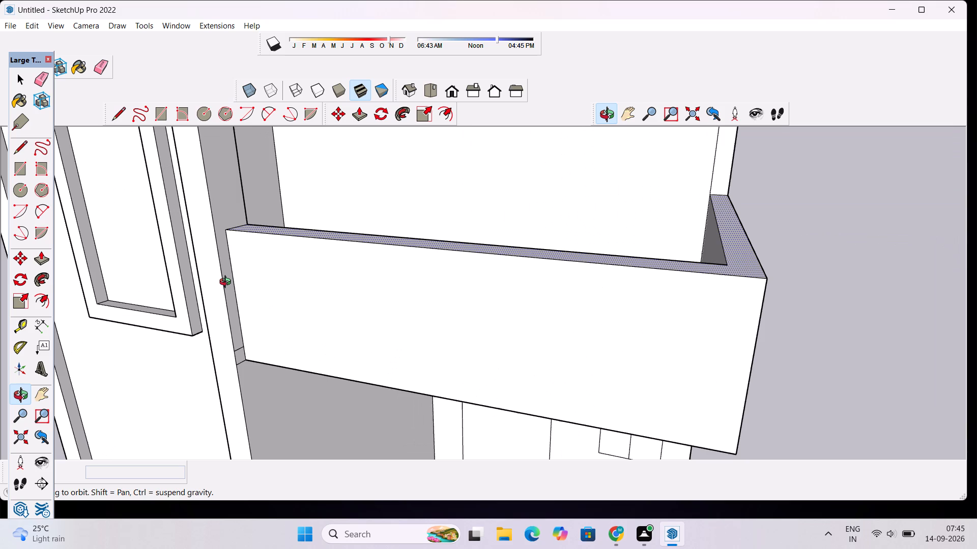
key(e)
scroll(241, 355, up, 4)
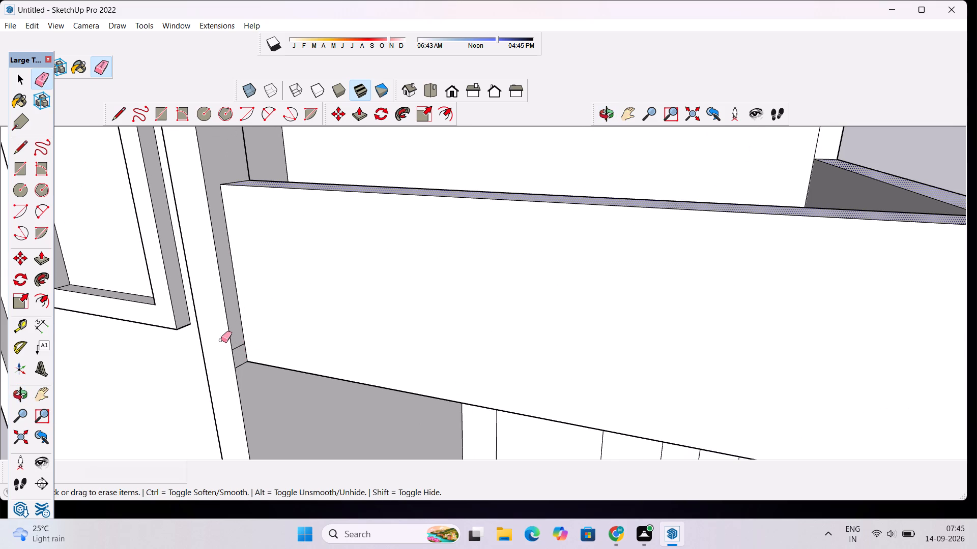
click(241, 345)
scroll(241, 345, up, 1)
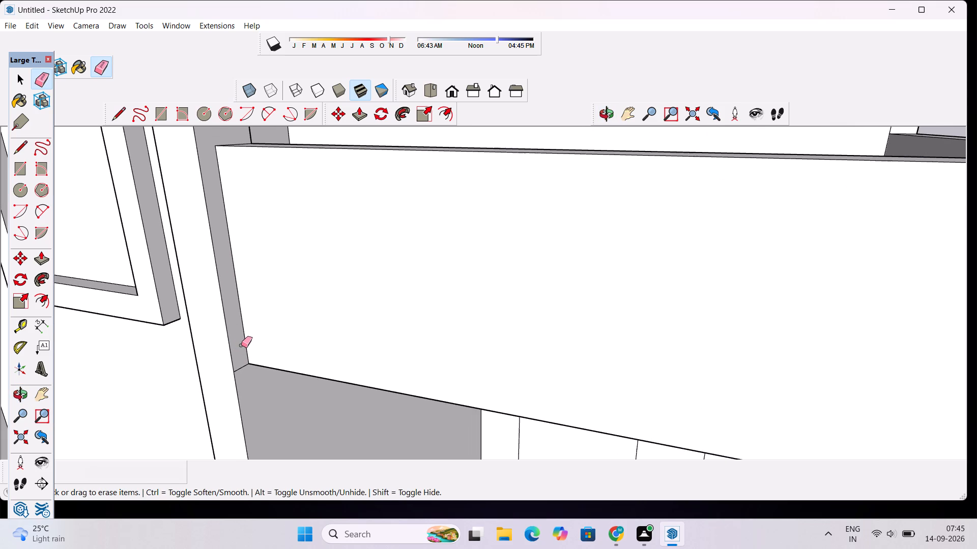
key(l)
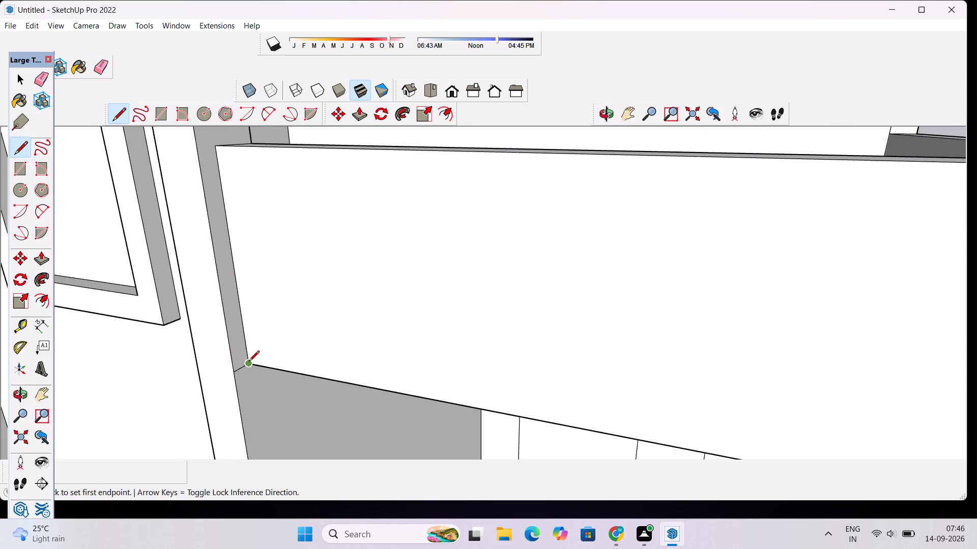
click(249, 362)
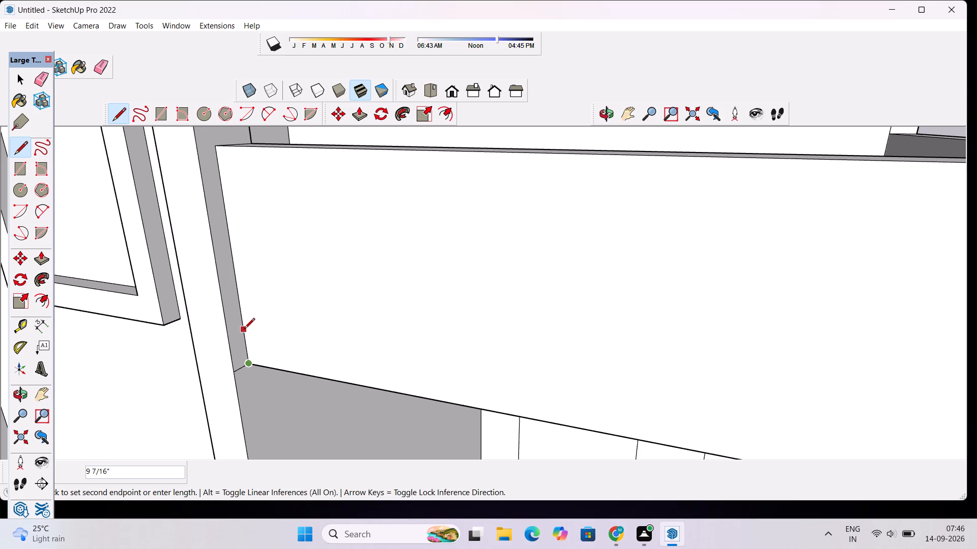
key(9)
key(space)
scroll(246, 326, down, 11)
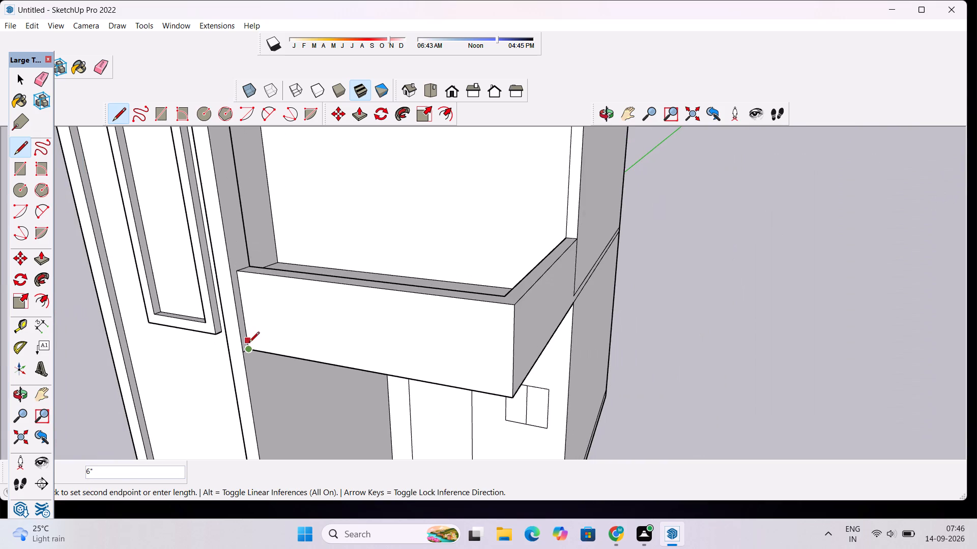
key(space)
Examine the balcony parapet's front face, its end at the tower and its junction with the side wall.
scroll(249, 348, down, 9)
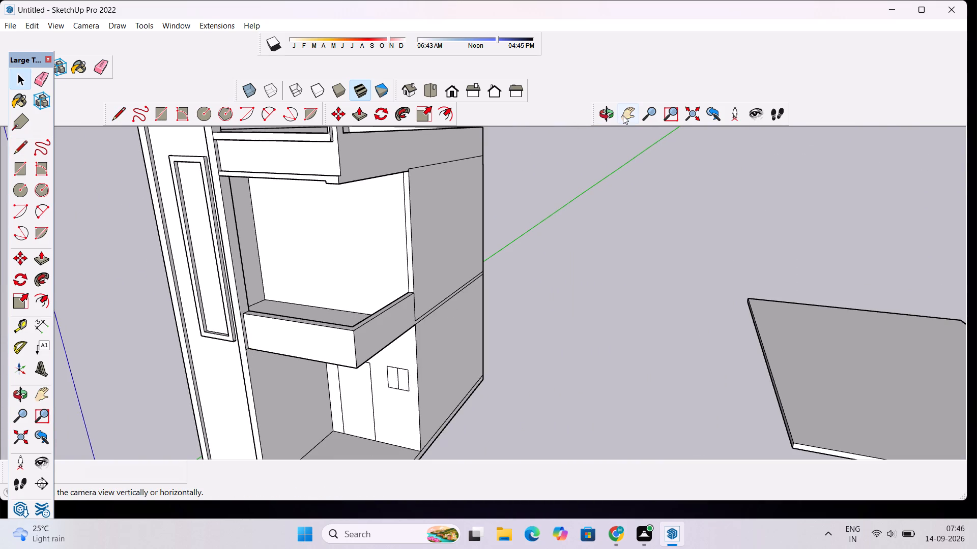
click(623, 115)
drag(376, 259, 484, 257)
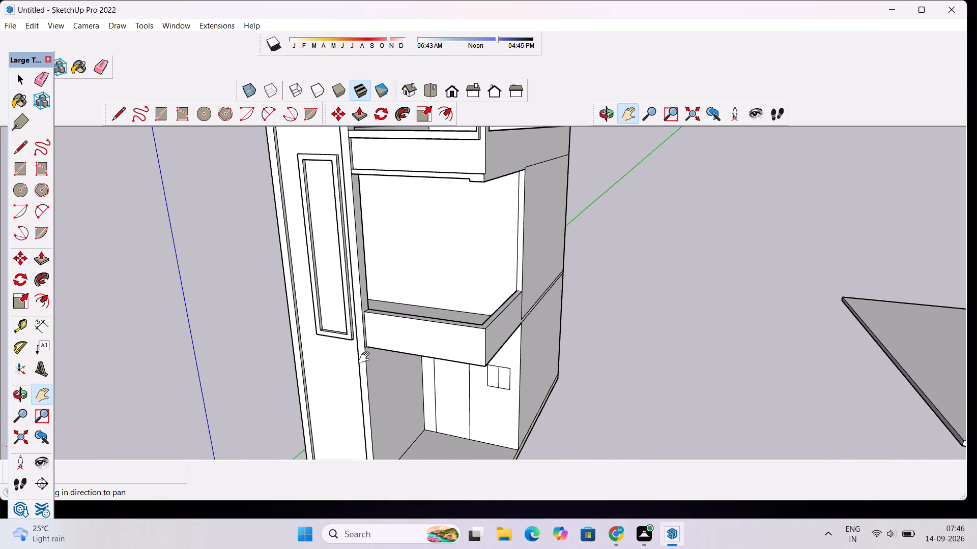
scroll(366, 358, up, 12)
scroll(392, 335, down, 6)
click(607, 114)
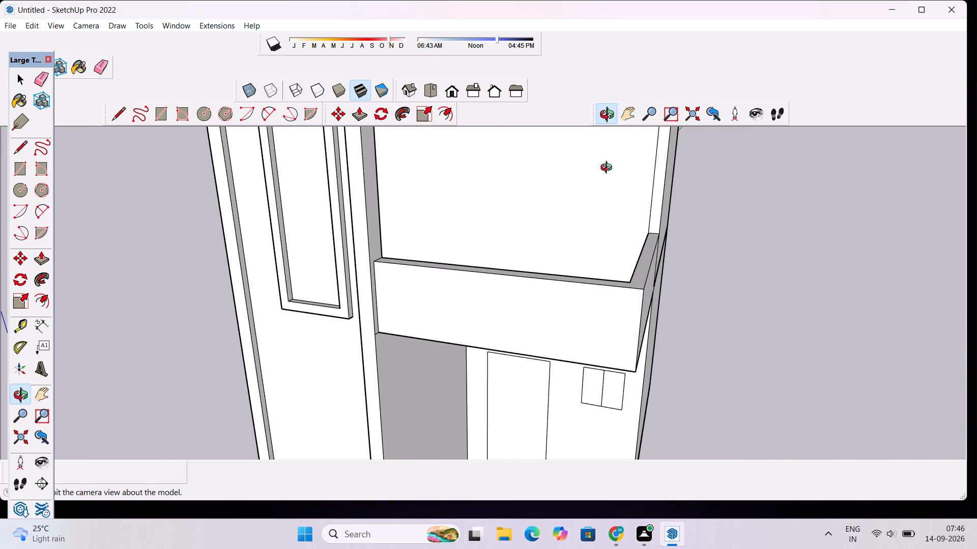
drag(622, 357, 684, 396)
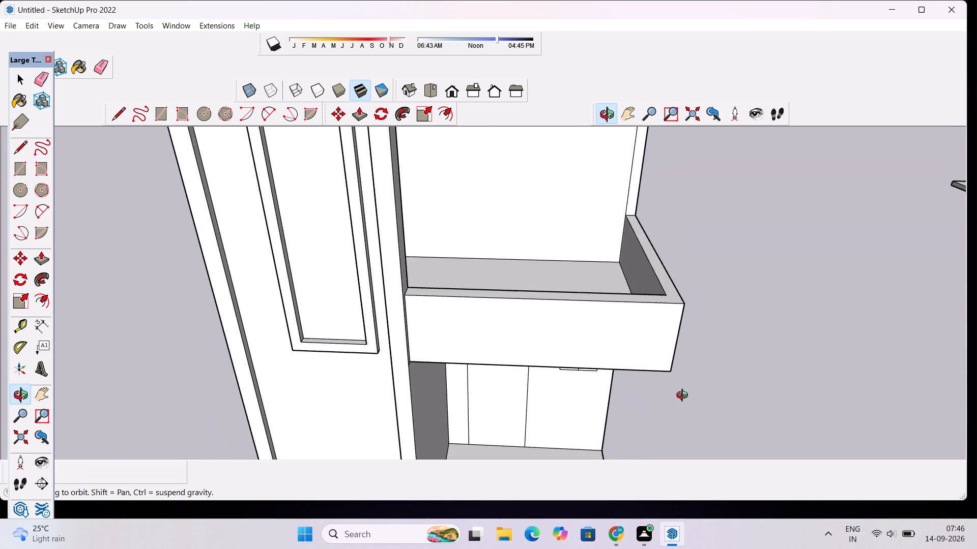
drag(684, 396, 684, 398)
scroll(593, 281, down, 4)
shift+drag(613, 277, 423, 306)
scroll(424, 262, up, 5)
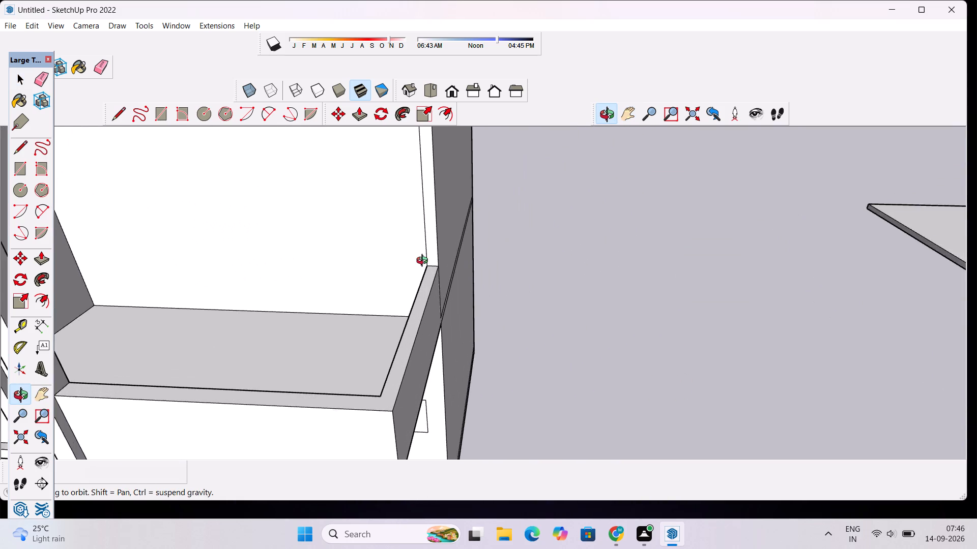
Measure the thickness of the balcony parapet's top at its end against the side wall.
scroll(425, 262, up, 4)
click(49, 322)
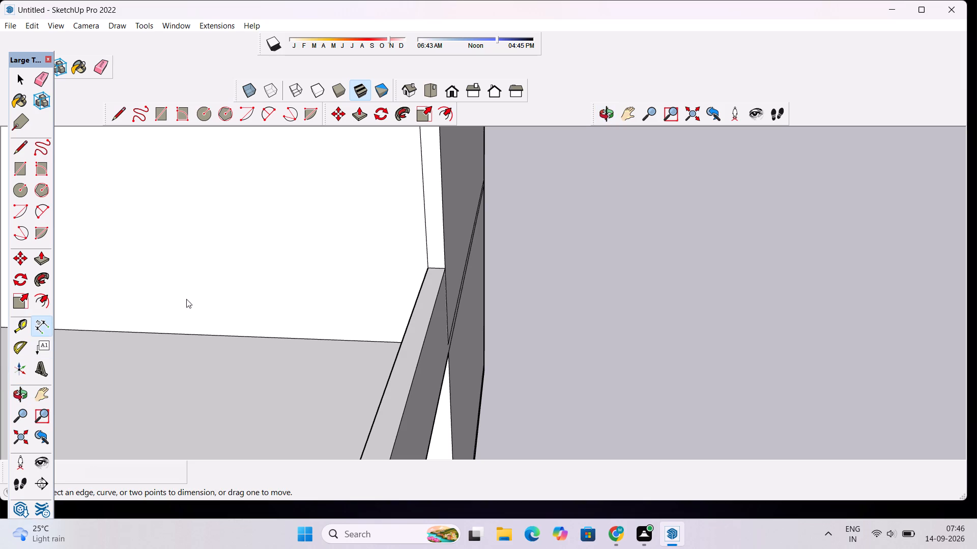
scroll(411, 271, up, 3)
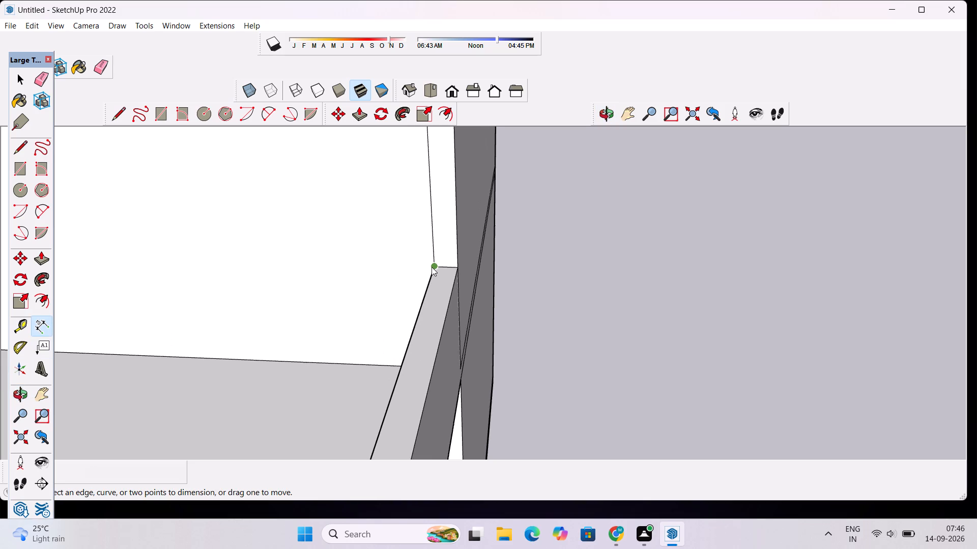
click(432, 266)
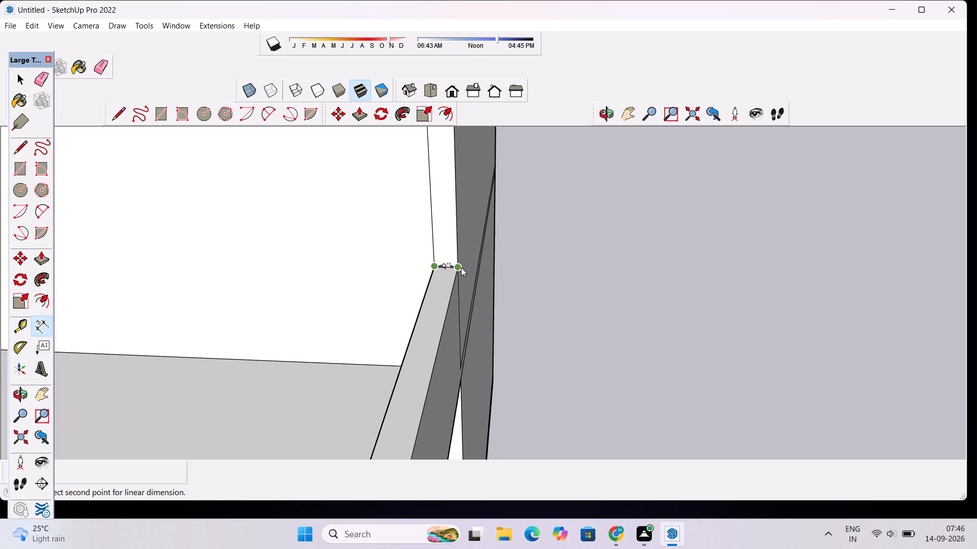
key(space)
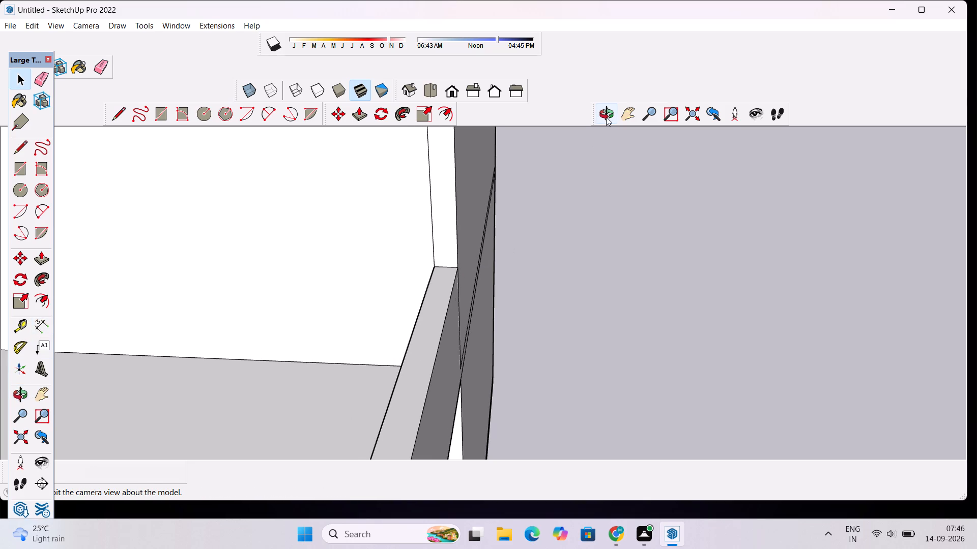
Measure the height of the thin front band at the bottom of the roof overhang, beside the tower.
click(606, 117)
drag(493, 336, 496, 282)
scroll(496, 268, down, 4)
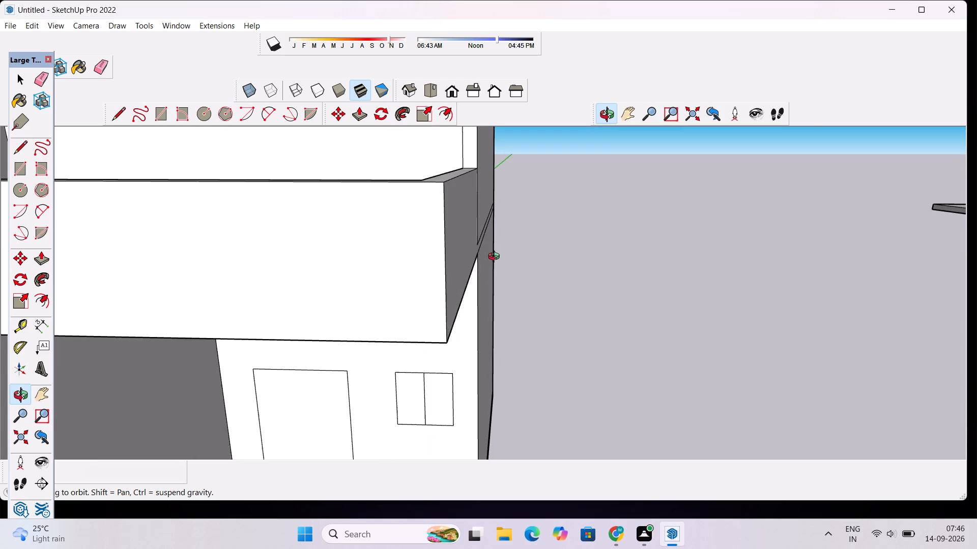
scroll(496, 258, down, 5)
scroll(492, 304, down, 5)
drag(467, 278, 466, 304)
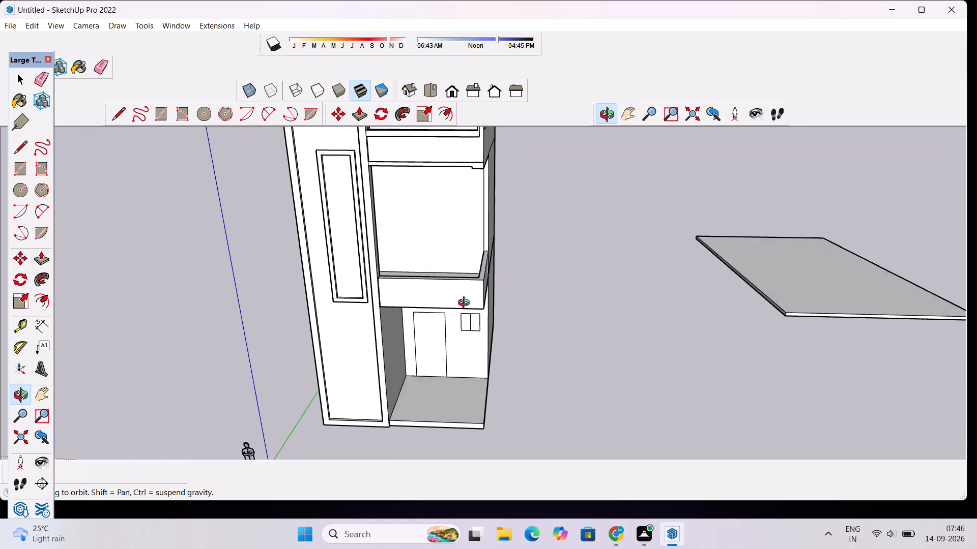
drag(466, 304, 257, 351)
scroll(359, 287, down, 4)
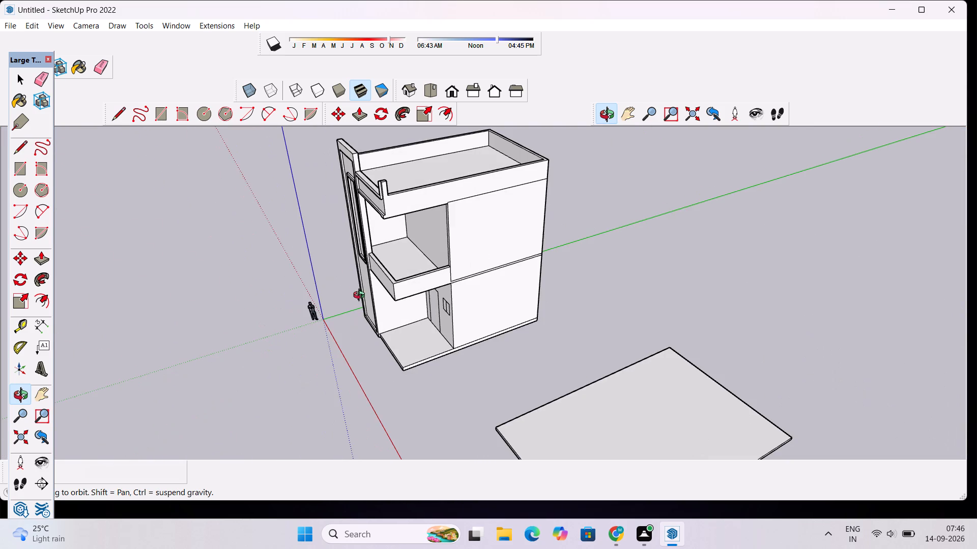
drag(395, 256, 634, 171)
scroll(460, 206, up, 2)
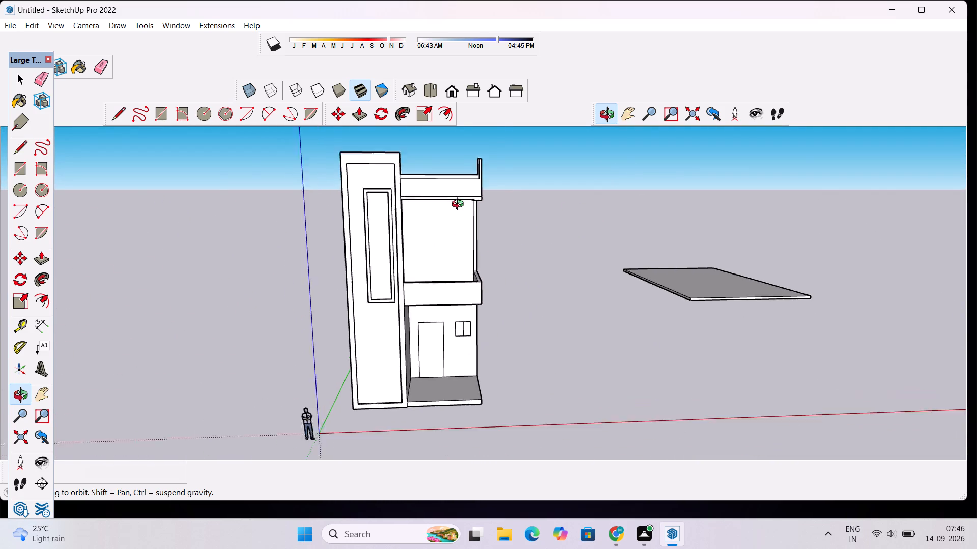
scroll(460, 205, up, 14)
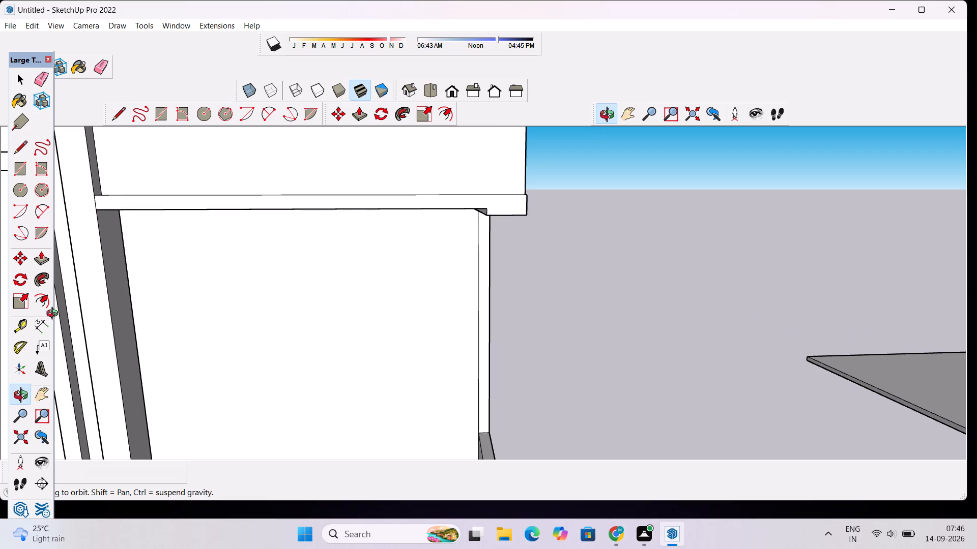
click(45, 326)
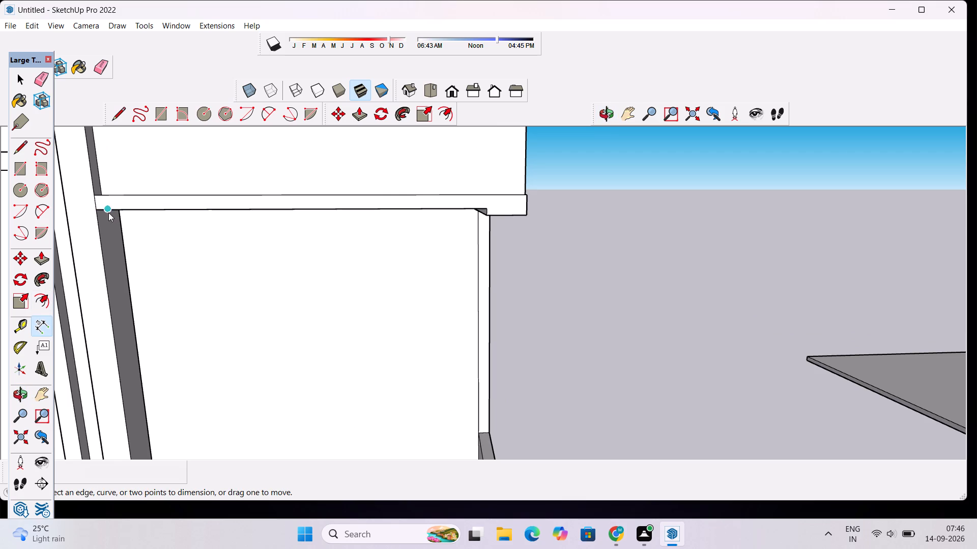
click(94, 207)
click(94, 195)
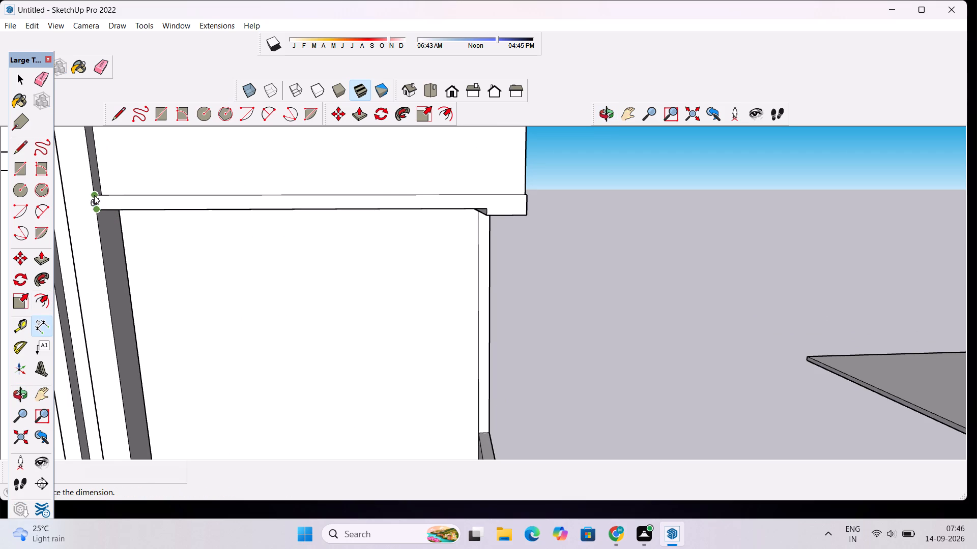
key(space)
Draw a horizontal line across the balcony parapet's front face, 6" above its bottom edge, from the tower to the outer corner.
scroll(180, 185, down, 14)
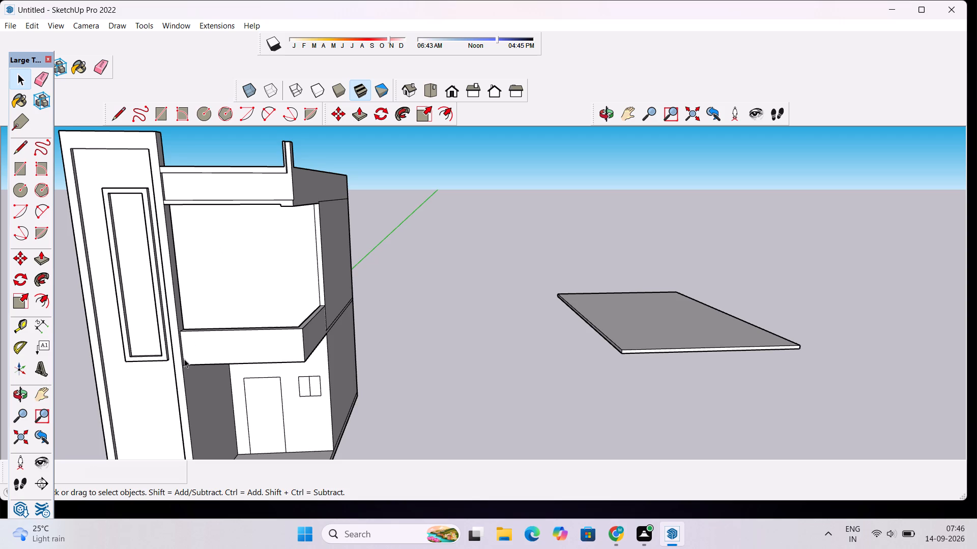
scroll(171, 379, up, 18)
key(l)
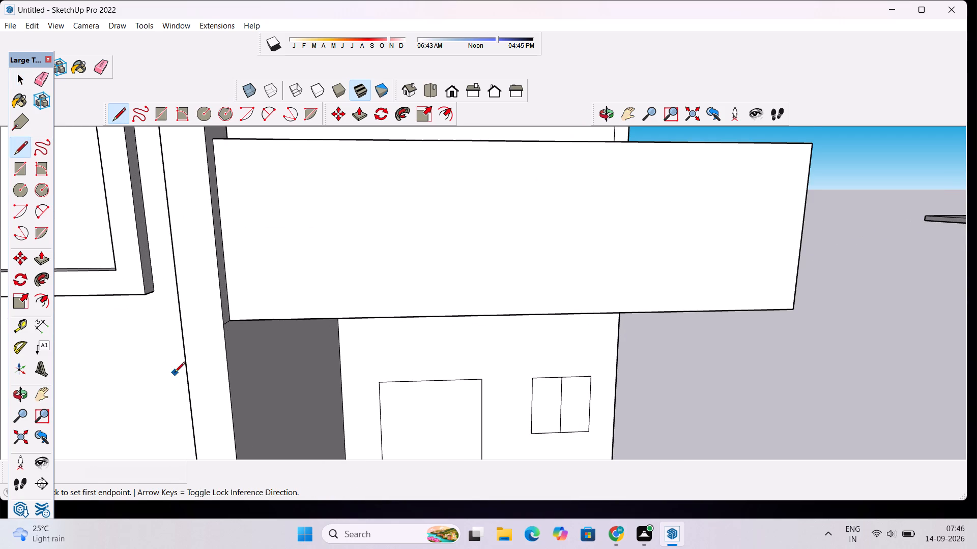
scroll(241, 329, up, 10)
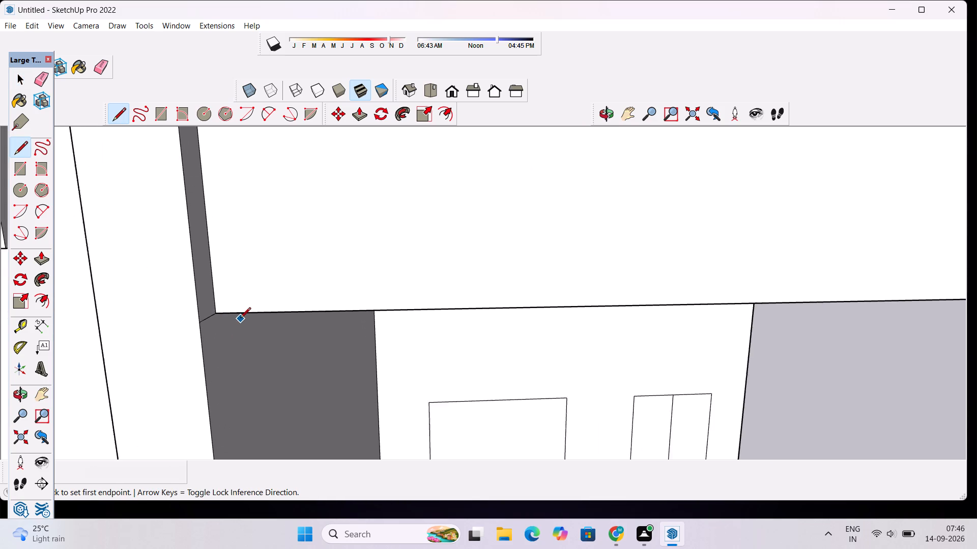
scroll(240, 319, up, 1)
scroll(207, 301, down, 5)
click(205, 310)
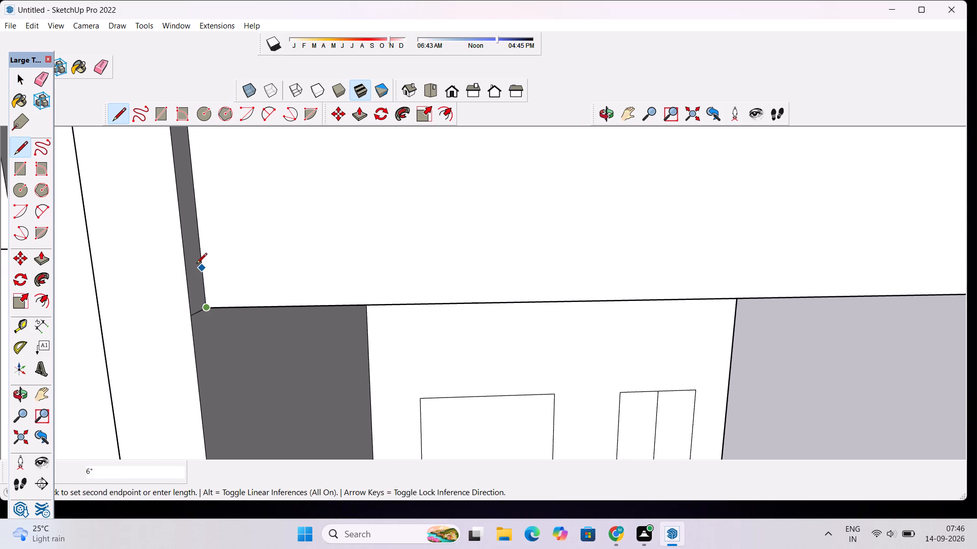
text(6")
key(Return)
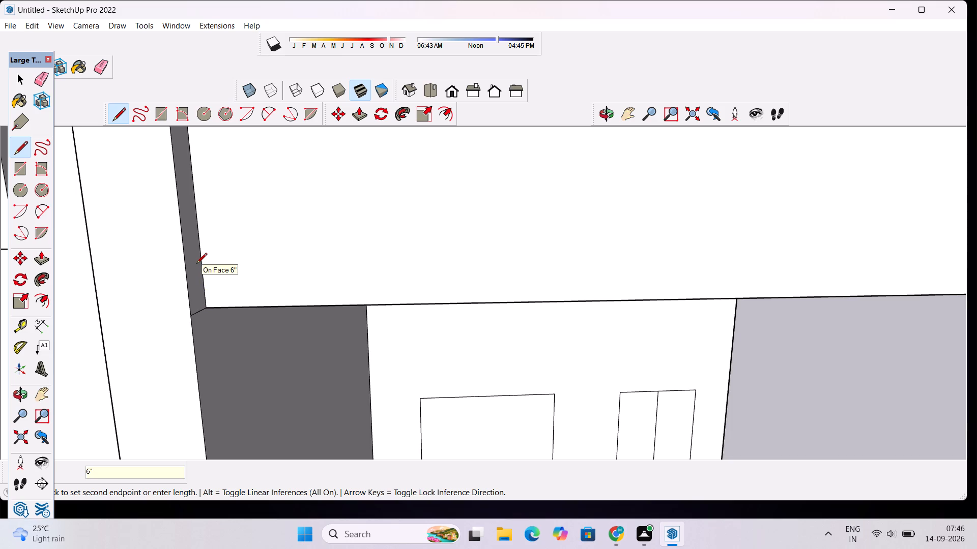
click(200, 269)
scroll(262, 269, down, 13)
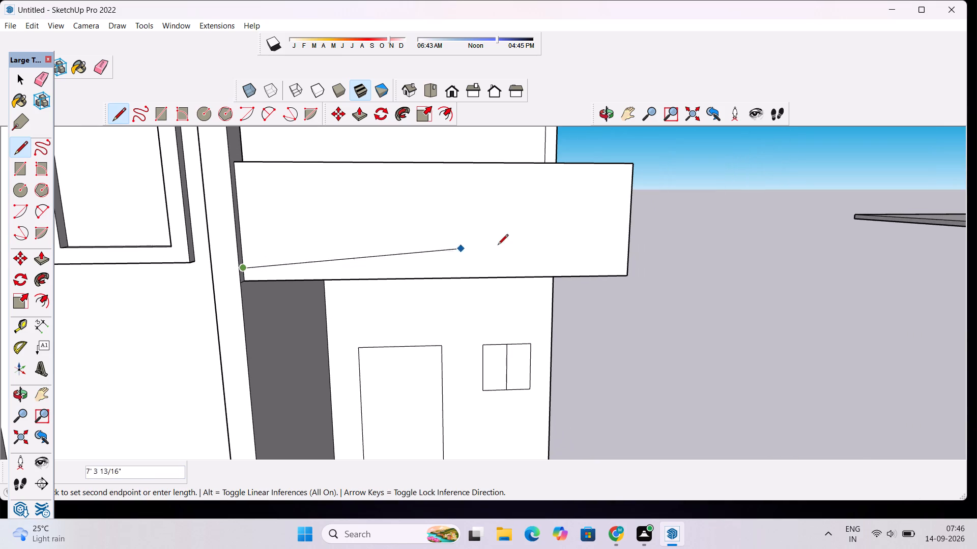
click(625, 262)
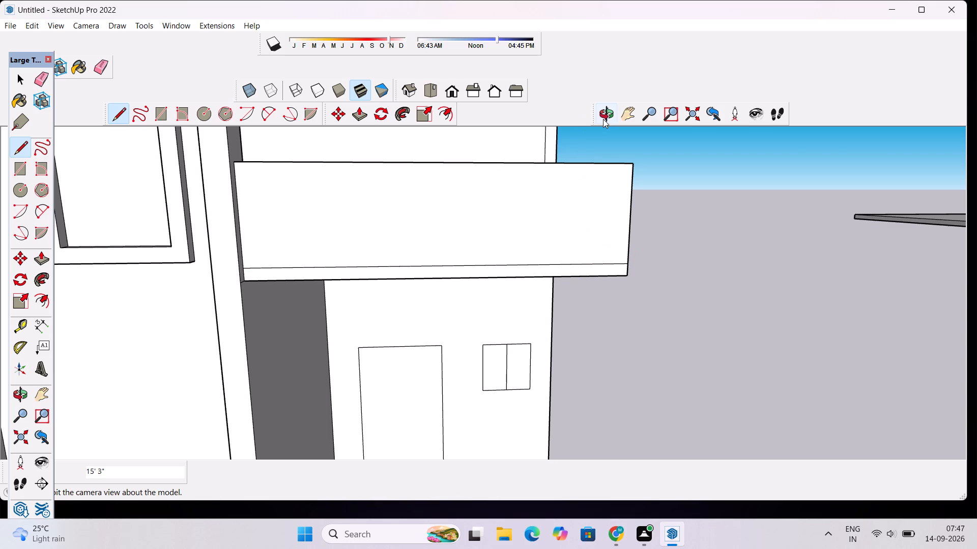
Measure the width of the lowered strip along the outer side of the roof overhang's underside, at the wall.
click(603, 119)
drag(579, 414, 593, 475)
scroll(549, 343, down, 4)
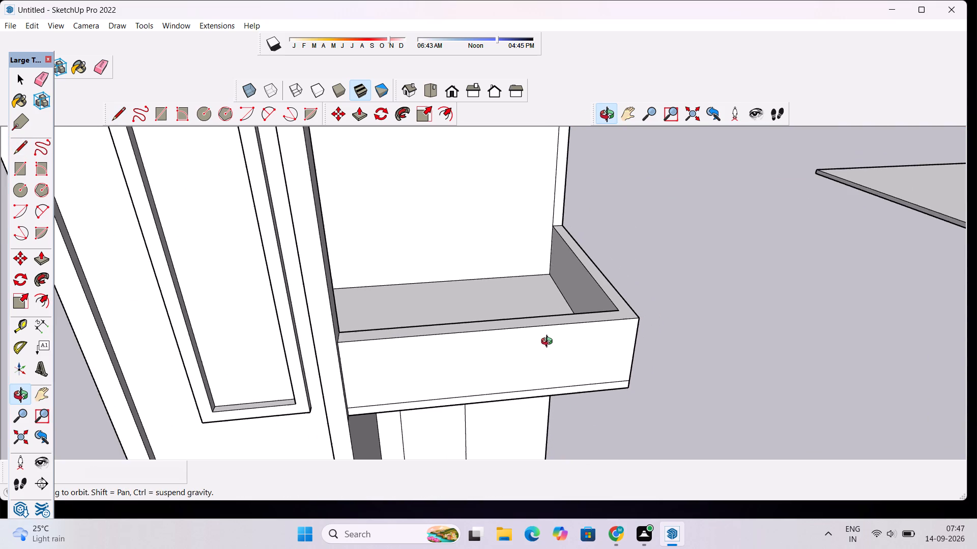
scroll(548, 316, up, 4)
scroll(548, 316, down, 14)
drag(566, 266, 568, 174)
scroll(565, 187, up, 10)
drag(592, 252, 565, 218)
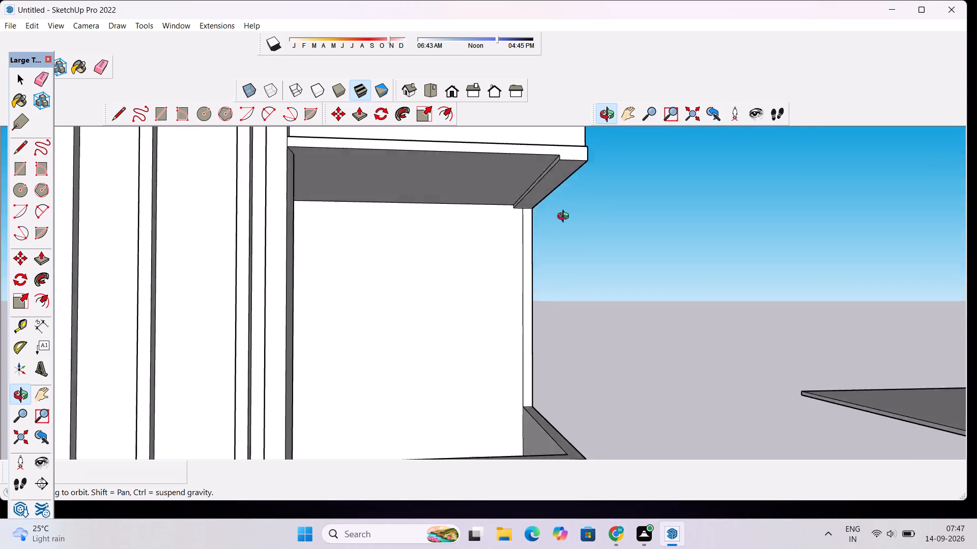
drag(565, 218, 532, 168)
scroll(457, 196, up, 7)
scroll(485, 185, down, 9)
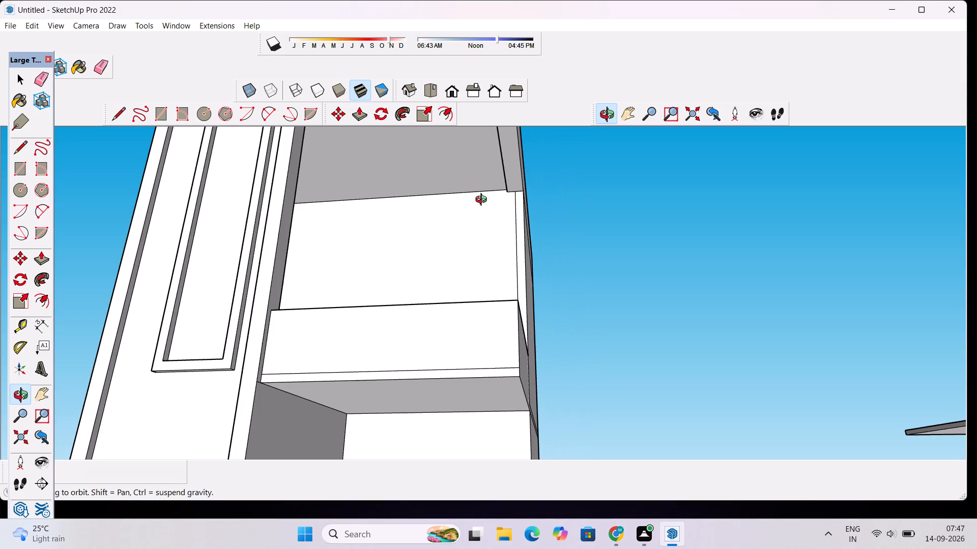
click(46, 326)
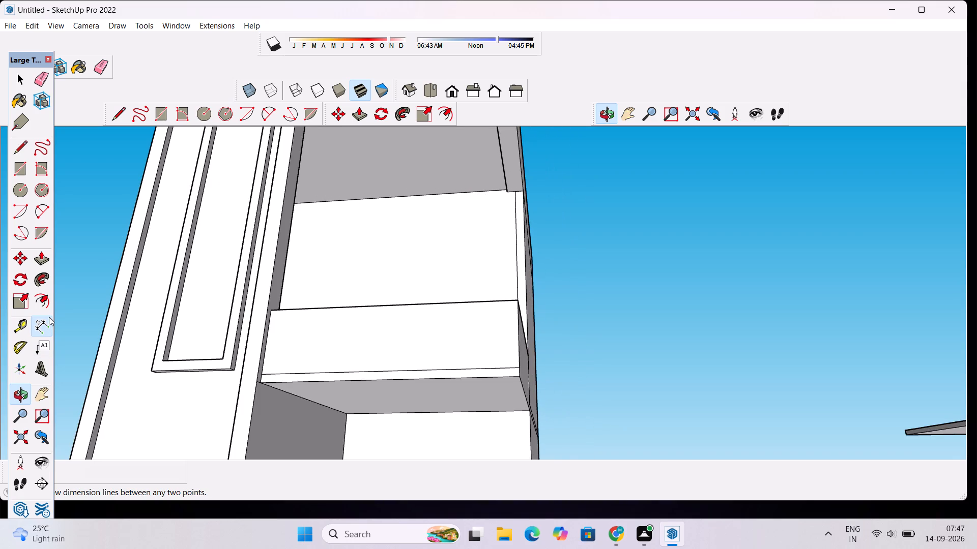
scroll(513, 185, up, 9)
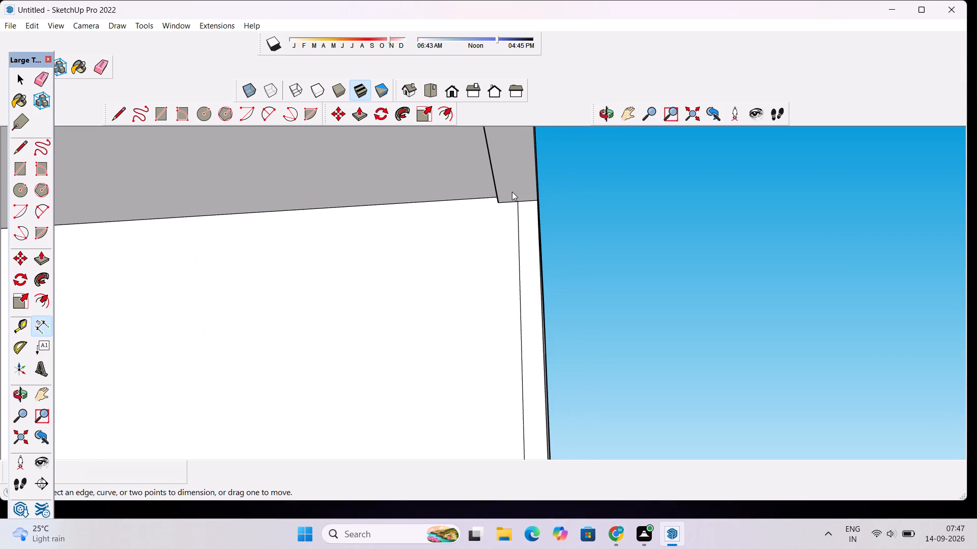
click(499, 204)
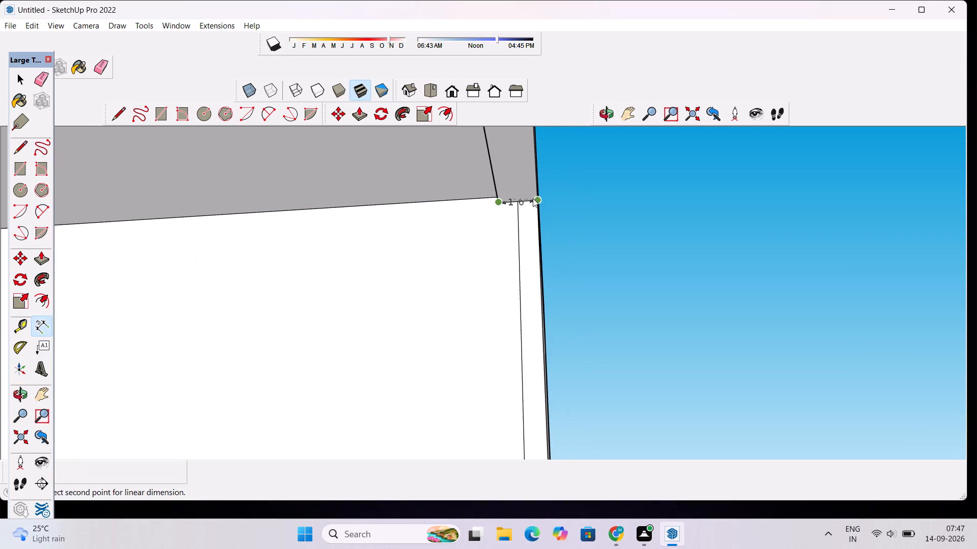
scroll(535, 182, down, 5)
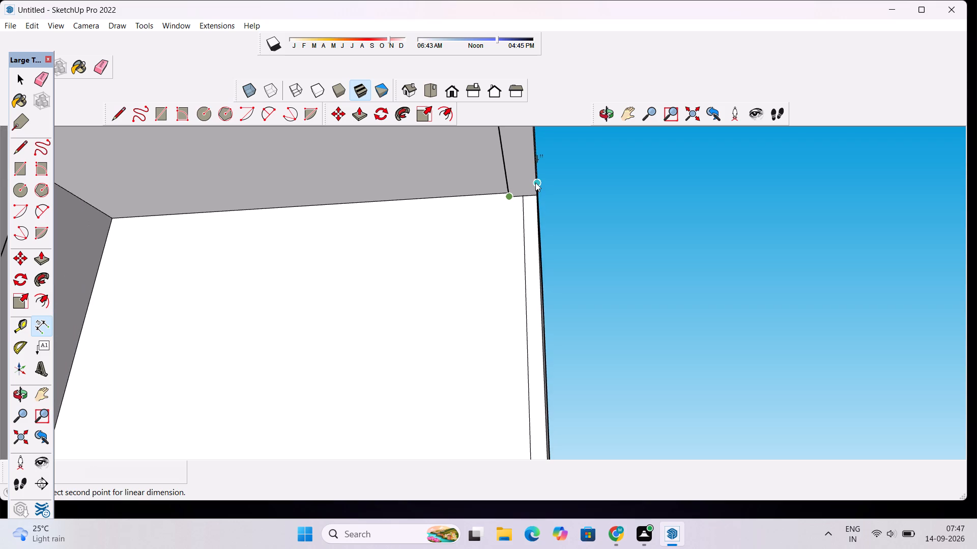
key(space)
Draw a 1'6" line along the wall edge of the balcony's underside, starting from its outer corner.
scroll(527, 173, down, 12)
scroll(540, 316, up, 1)
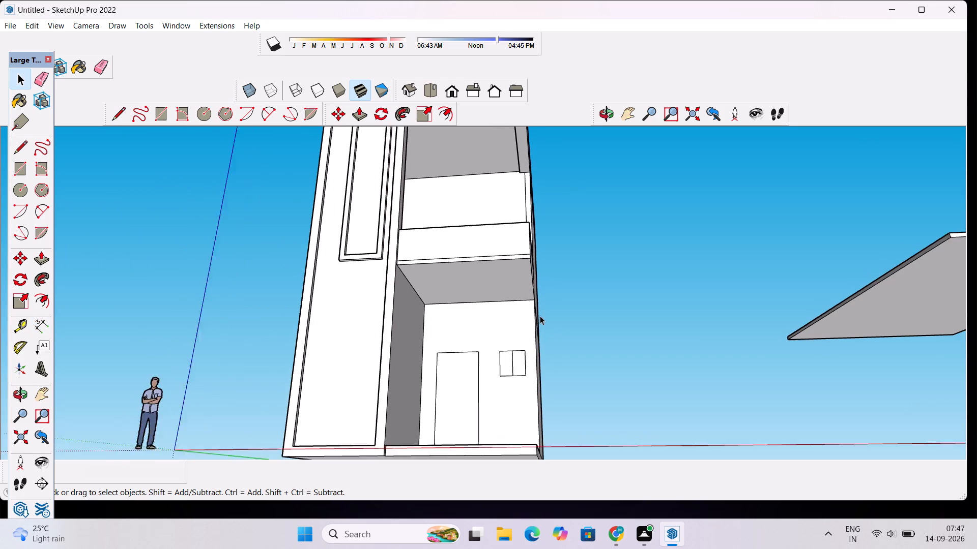
scroll(540, 316, up, 7)
key(l)
scroll(531, 299, up, 9)
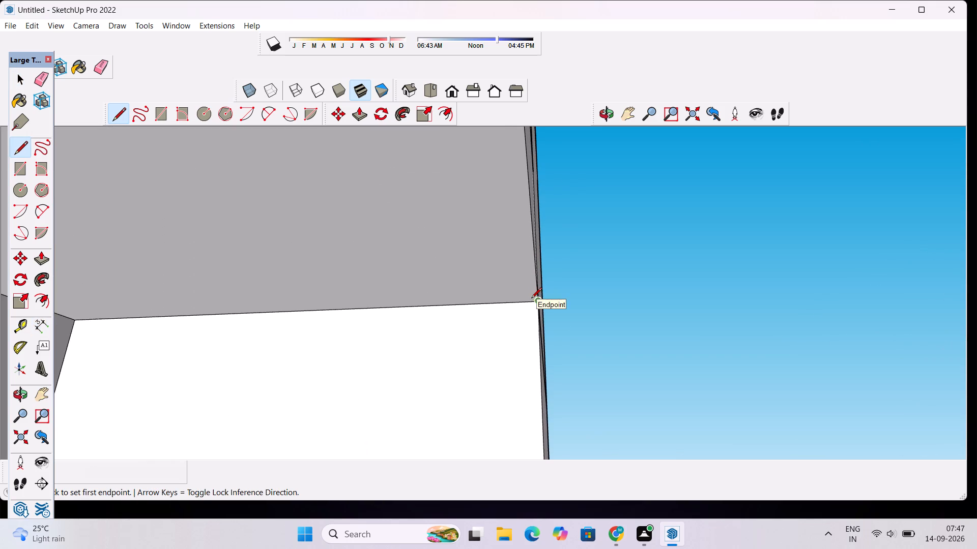
click(537, 301)
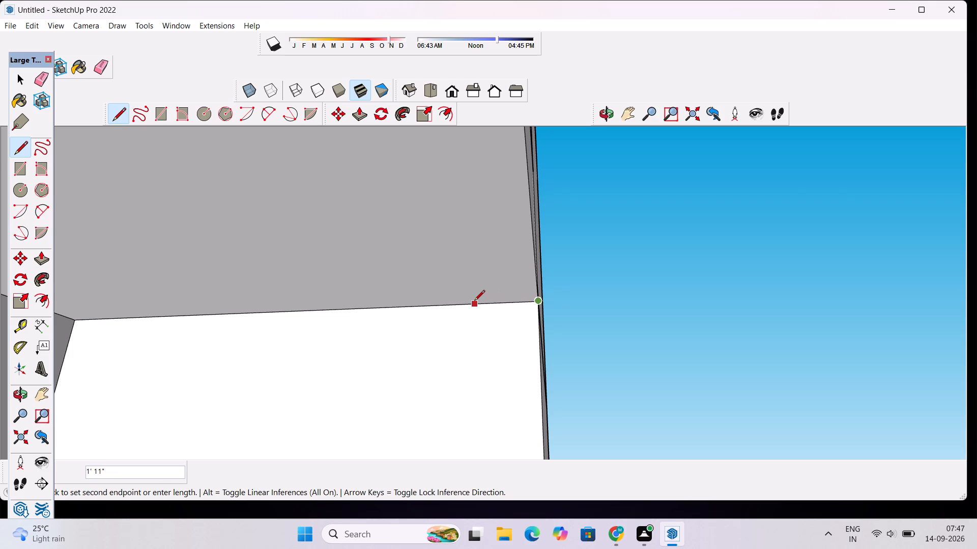
key(4)
key(BackSpace)
text(1.6)
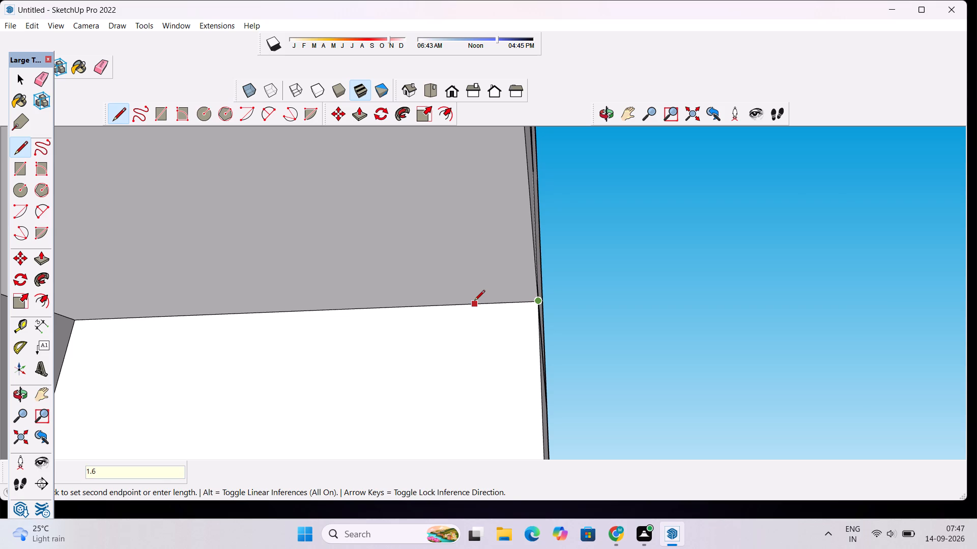
key(BackSpace)
key(BackSpace)
text('6")
key(Return)
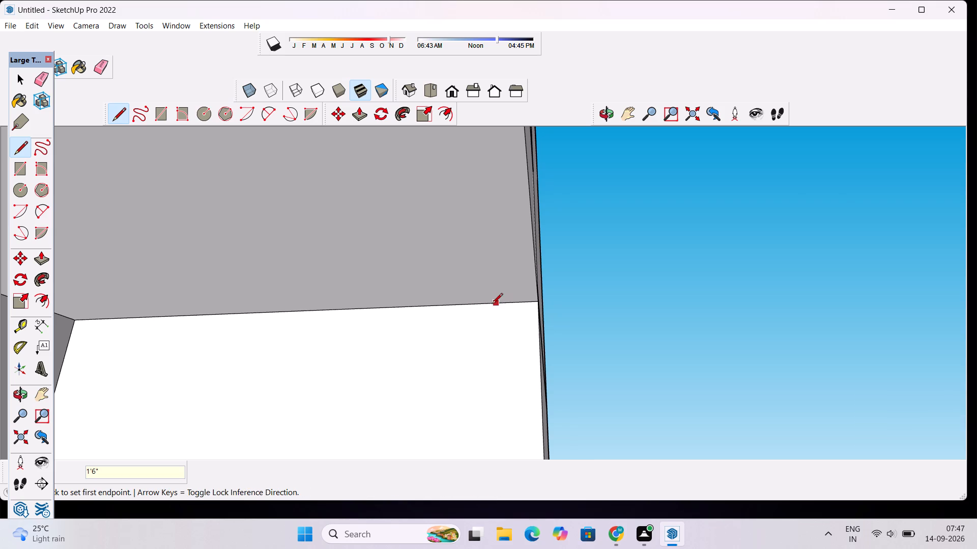
Draw a 14' line across the balcony's underside, from the inner end of the 1'6" wall-edge line to the front edge, parallel to the outer side.
click(488, 304)
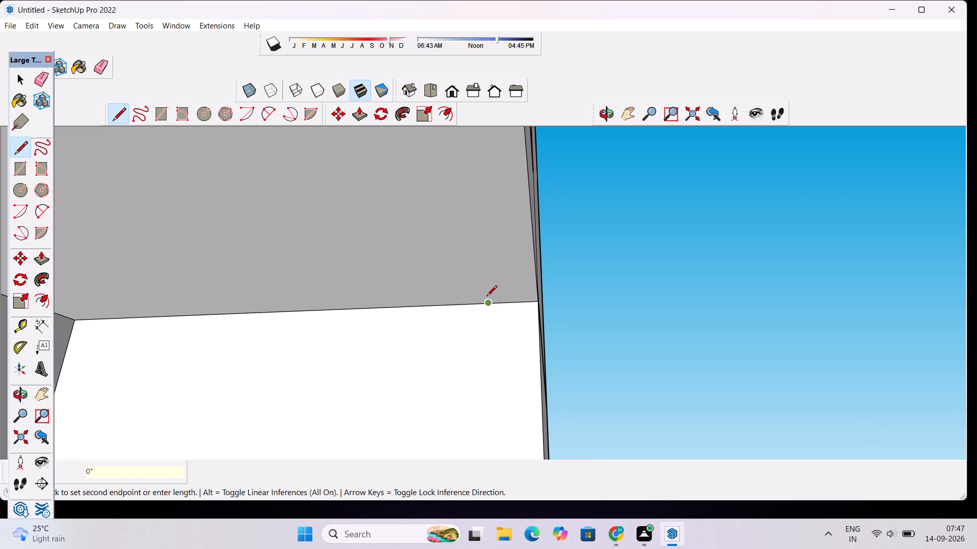
scroll(481, 299, down, 11)
scroll(457, 224, up, 5)
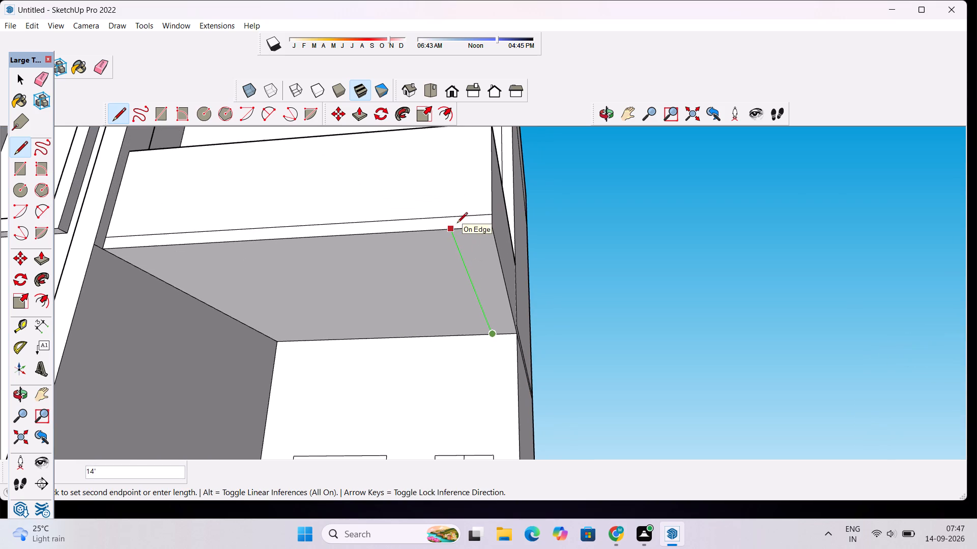
click(449, 232)
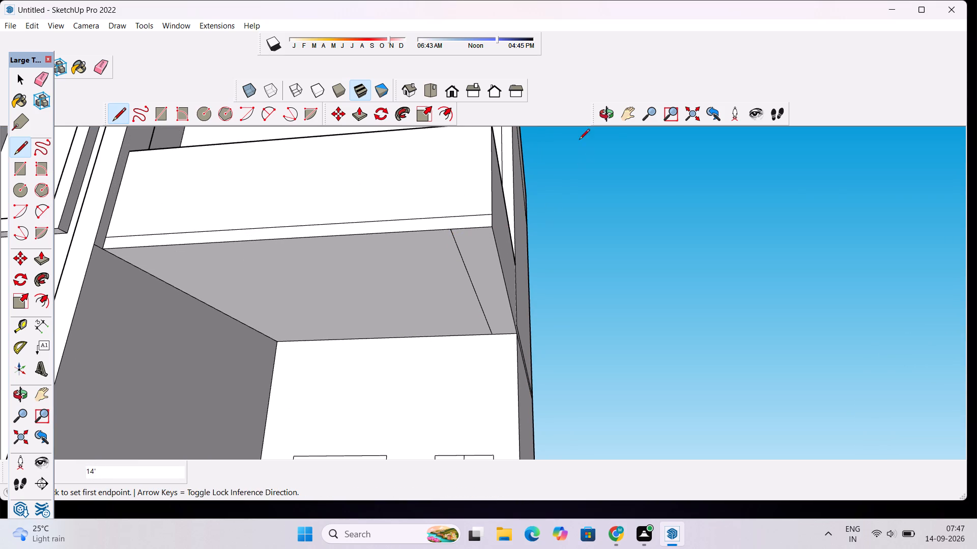
Measure how far the lowered strip on the roof overhang's underside drops, at its front end, starting from its lower inner corner.
click(612, 120)
drag(577, 192, 576, 226)
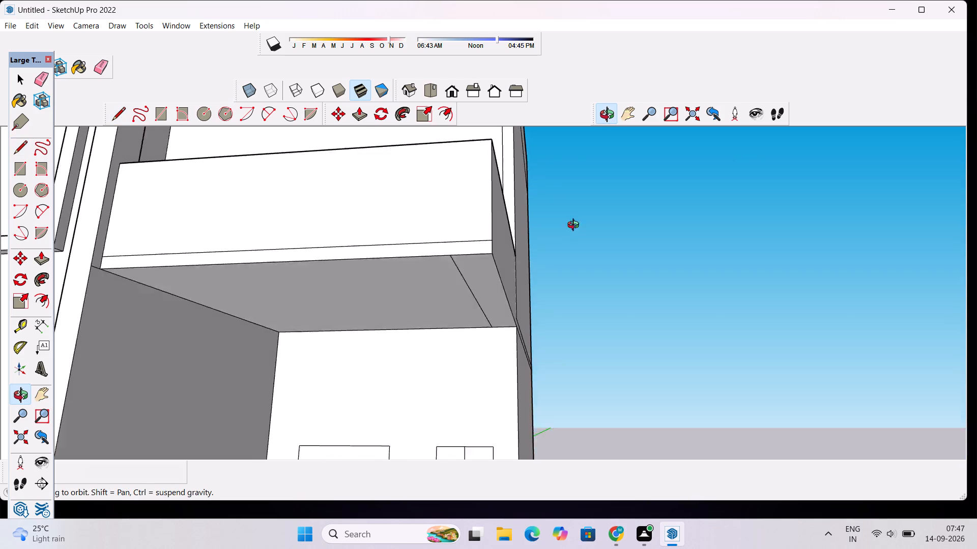
drag(576, 226, 614, 281)
scroll(610, 272, down, 9)
drag(600, 250, 563, 368)
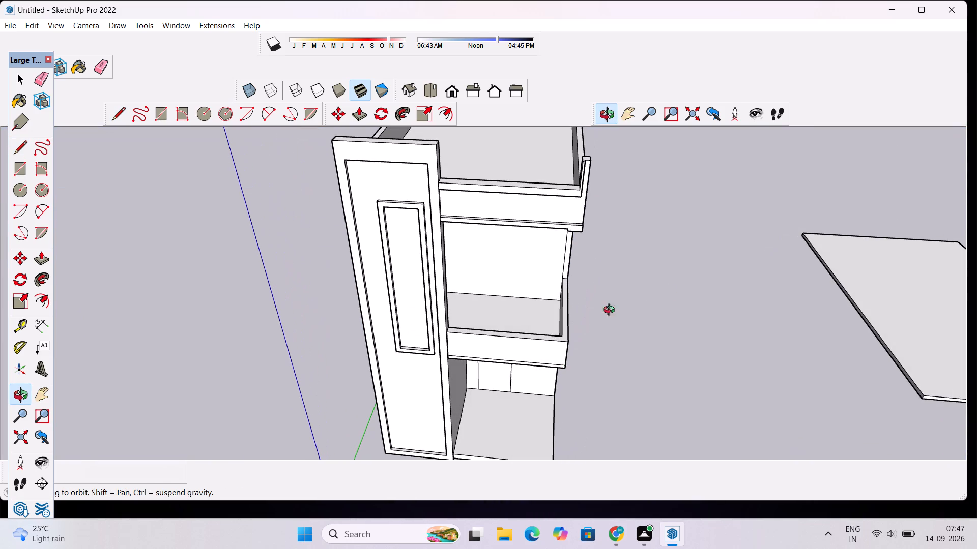
scroll(578, 316, up, 4)
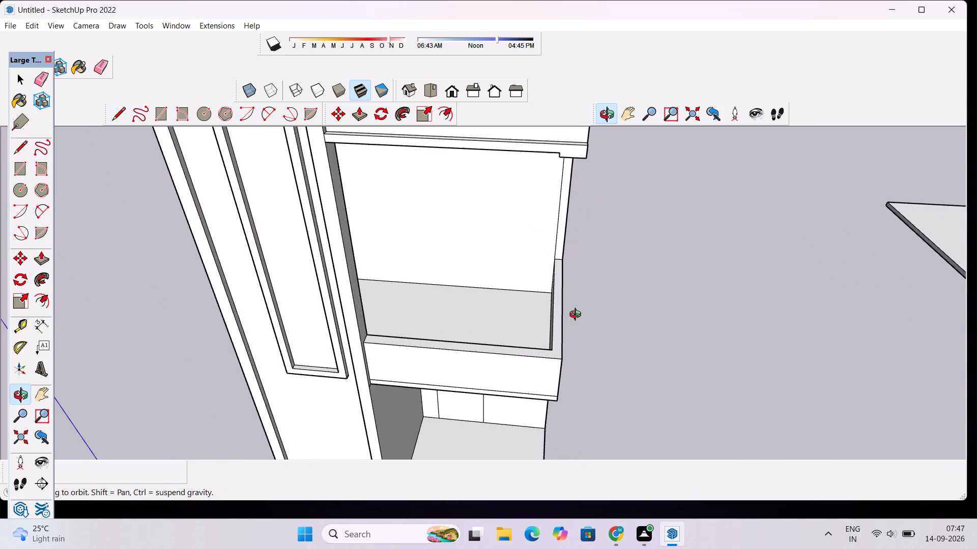
scroll(578, 316, down, 3)
scroll(566, 323, up, 3)
scroll(654, 299, down, 5)
drag(608, 307, 597, 179)
scroll(597, 179, up, 3)
drag(547, 201, 558, 207)
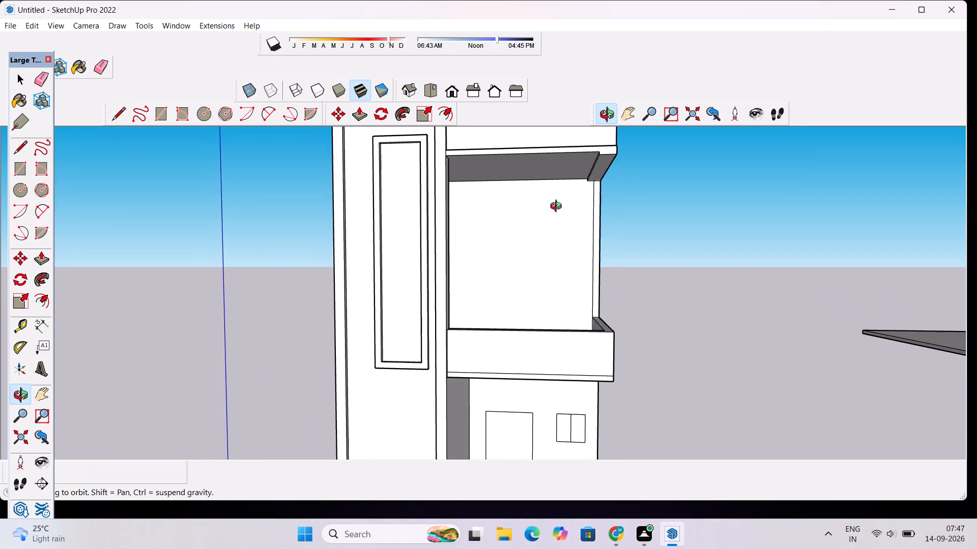
drag(558, 207, 578, 219)
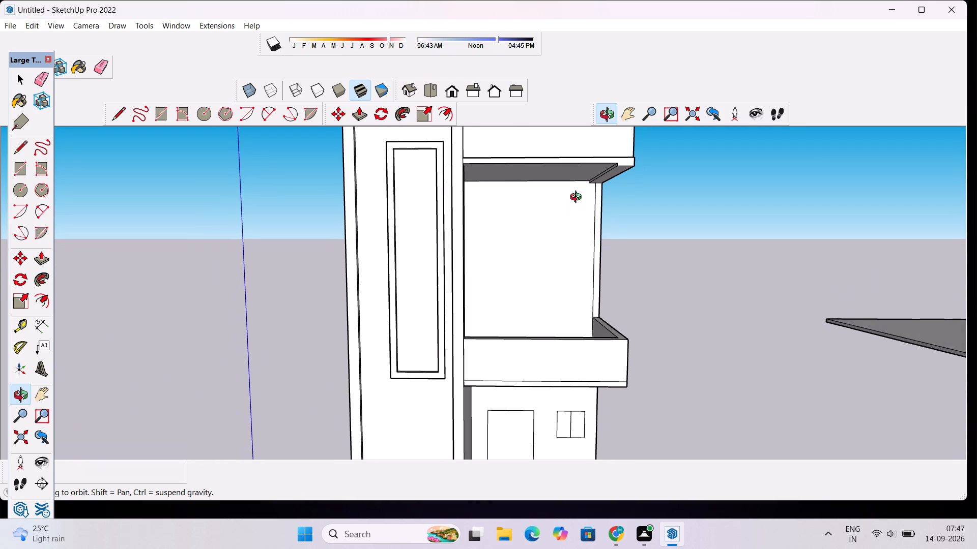
scroll(616, 169, up, 10)
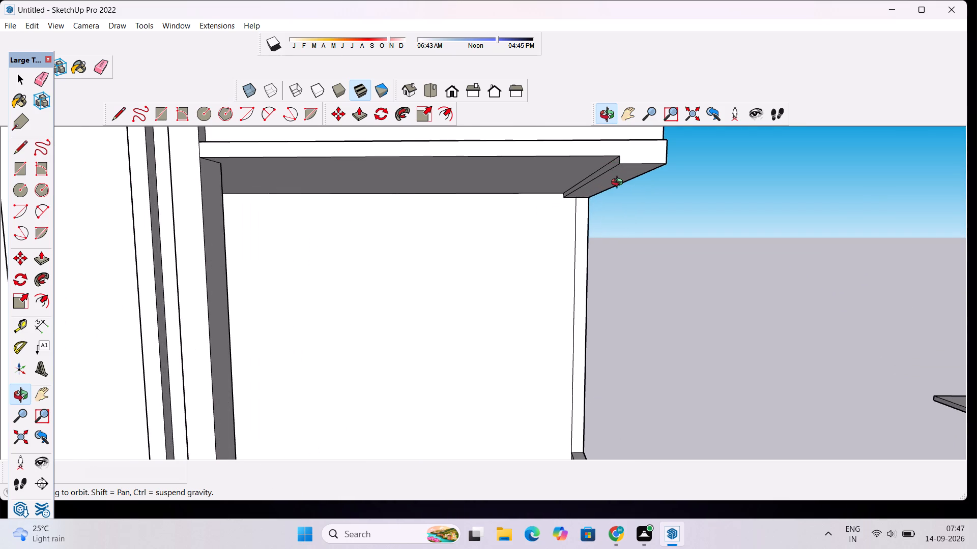
drag(644, 163, 567, 185)
scroll(565, 194, up, 5)
click(640, 194)
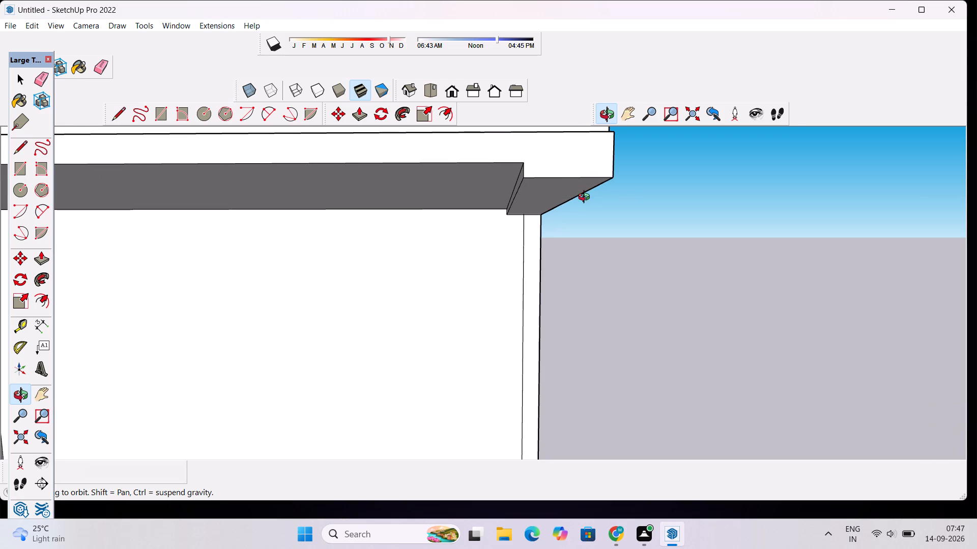
drag(586, 198, 725, 215)
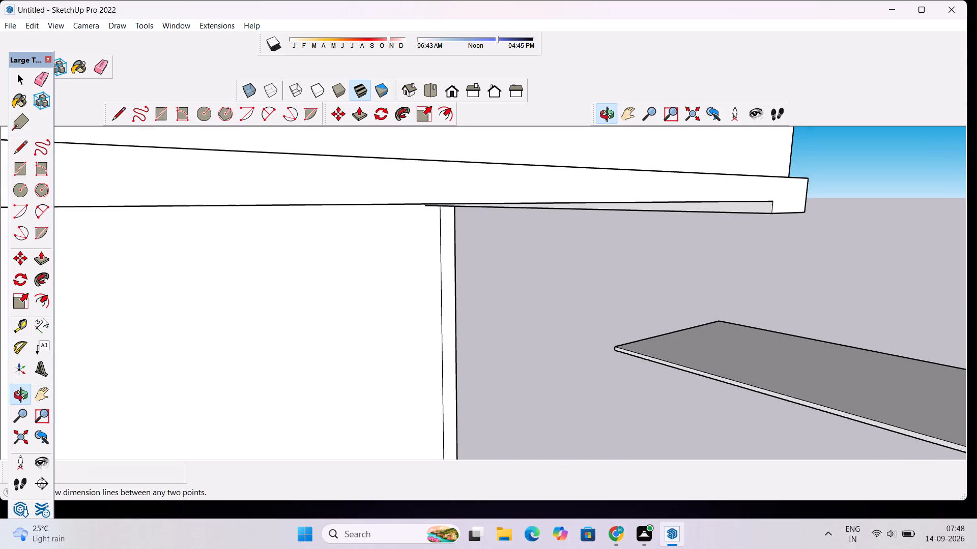
click(47, 323)
scroll(848, 200, up, 5)
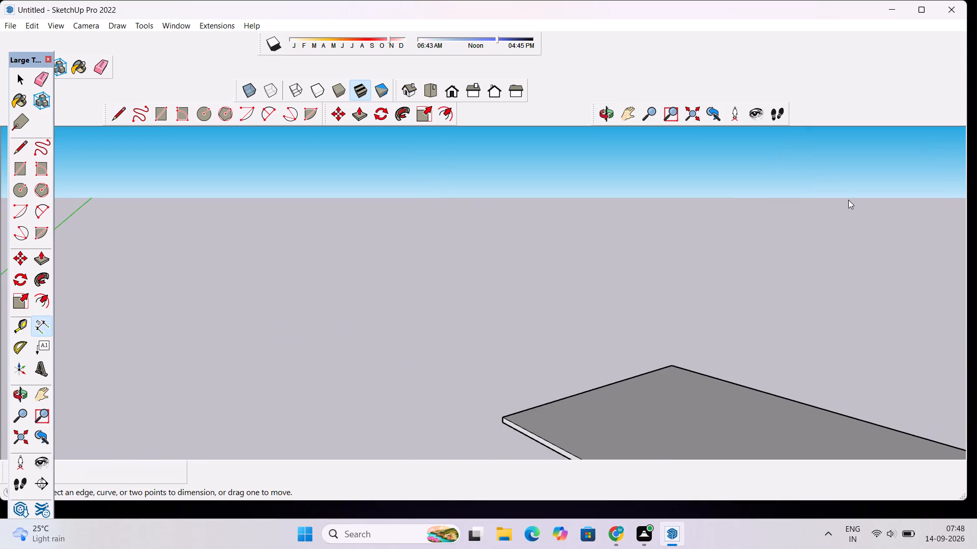
scroll(848, 198, down, 5)
scroll(752, 215, up, 5)
click(752, 215)
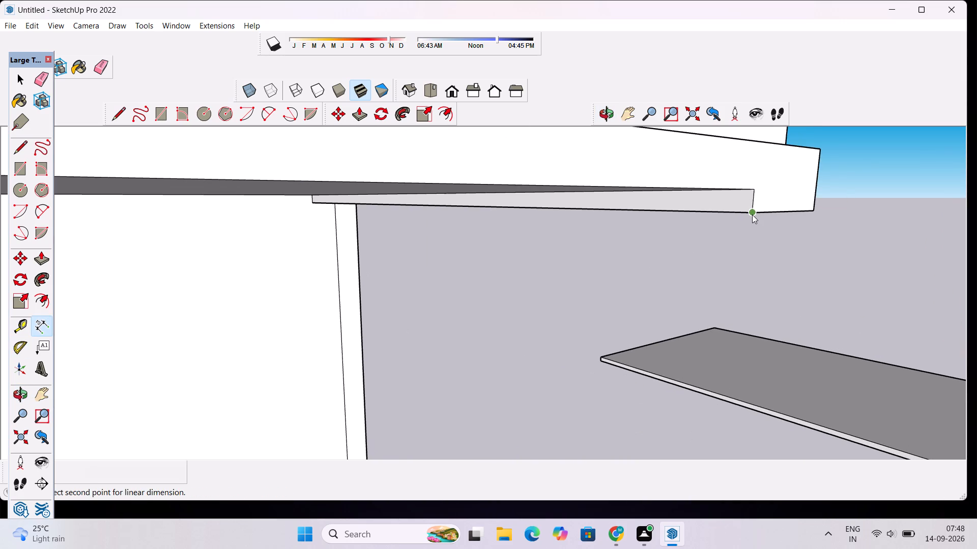
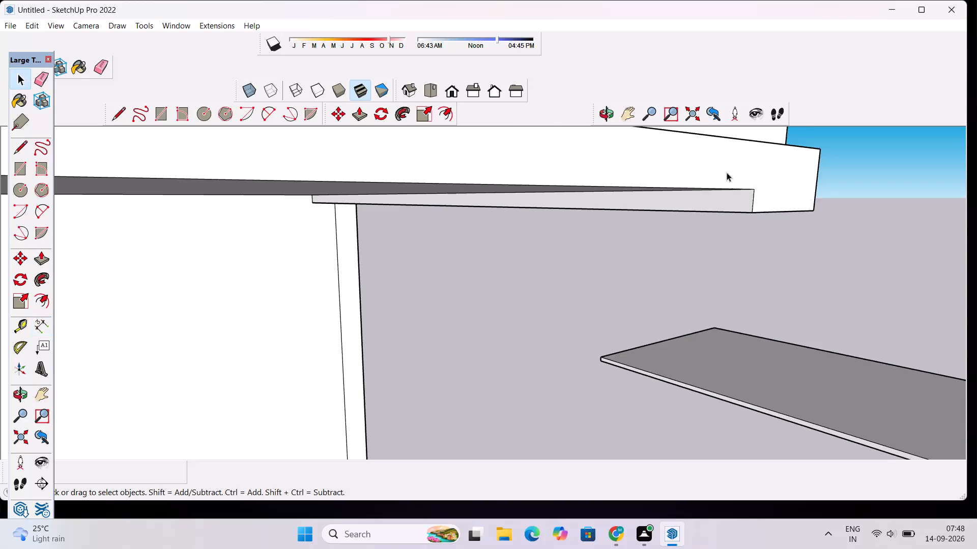
Examine the front elevation from the roof overhang's underside down to the balcony, comparing their underside strips.
scroll(727, 172, down, 7)
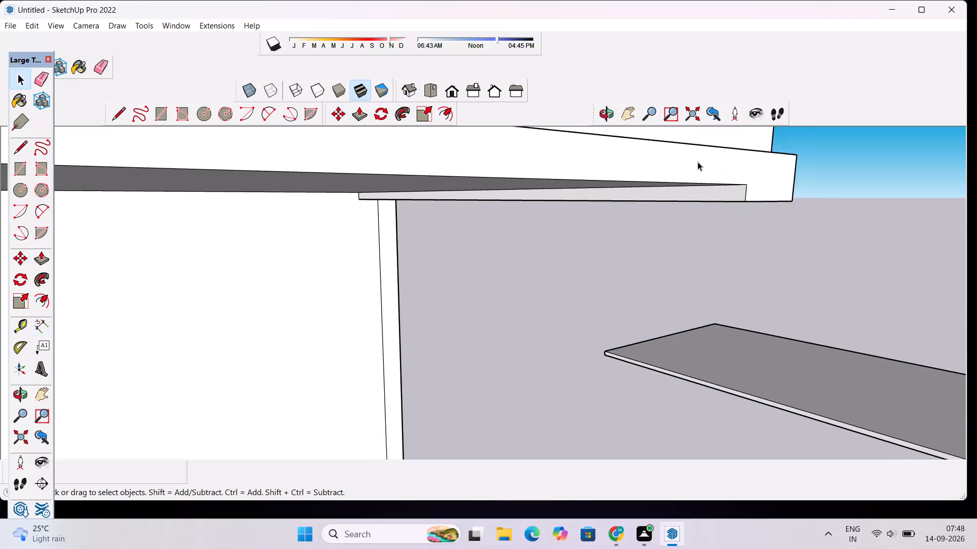
scroll(698, 162, down, 3)
click(604, 119)
drag(612, 178, 520, 174)
scroll(476, 149, down, 3)
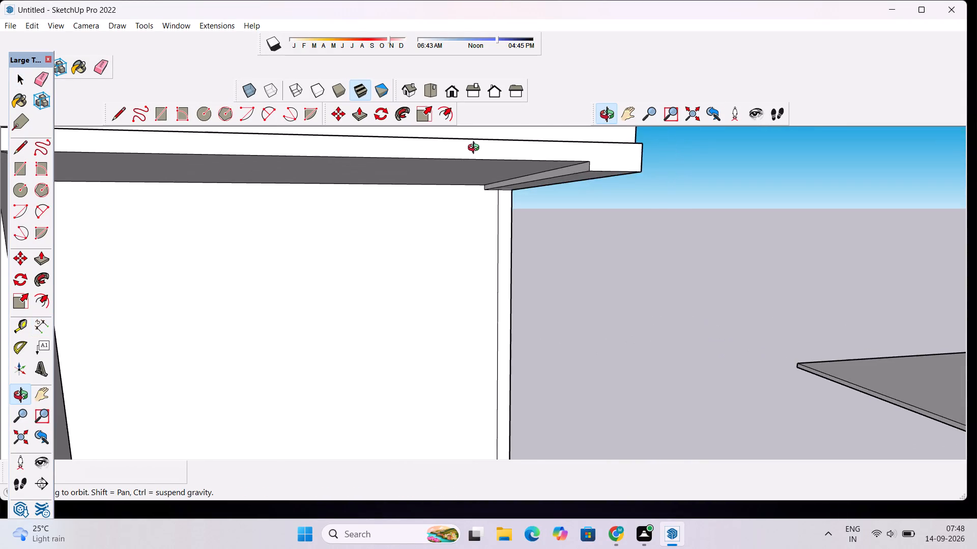
scroll(476, 149, down, 13)
drag(506, 338, 463, 265)
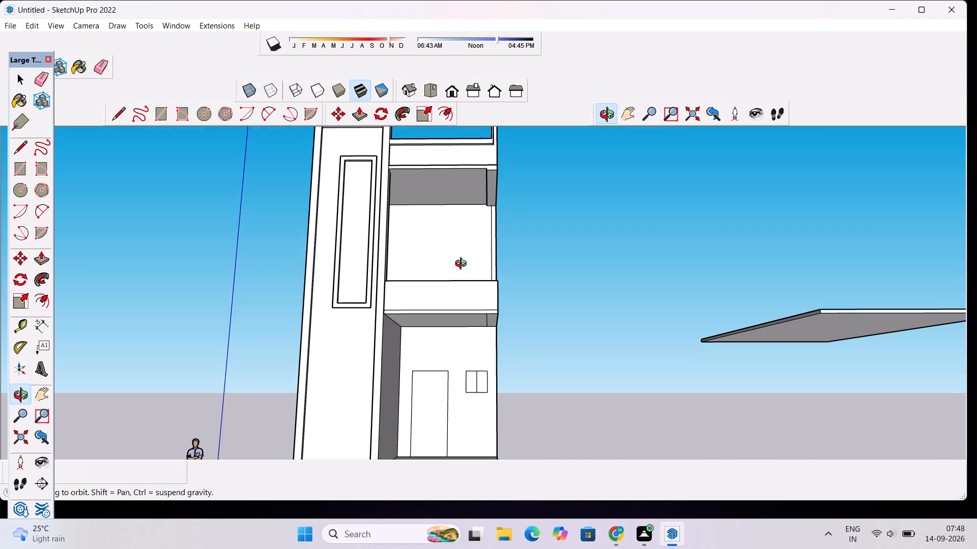
scroll(464, 278, up, 5)
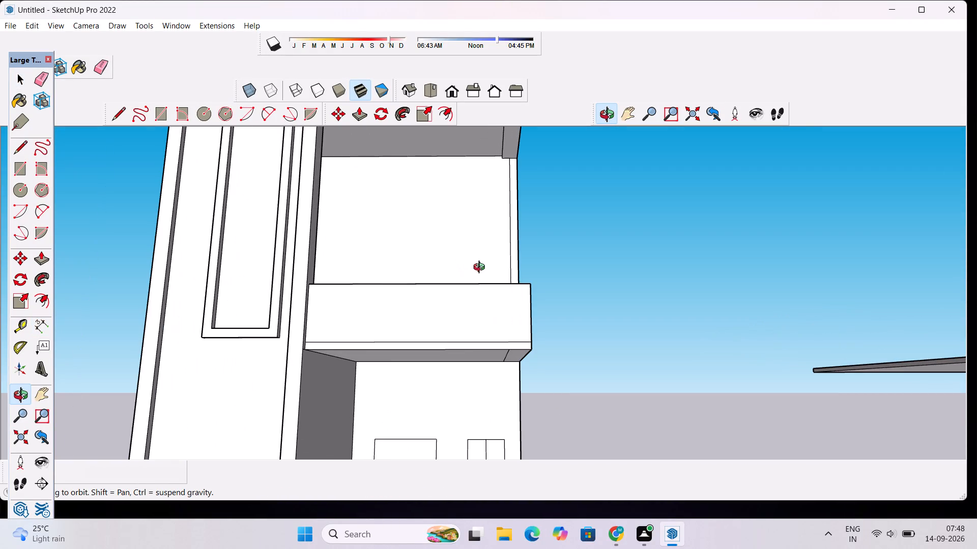
scroll(482, 236, down, 2)
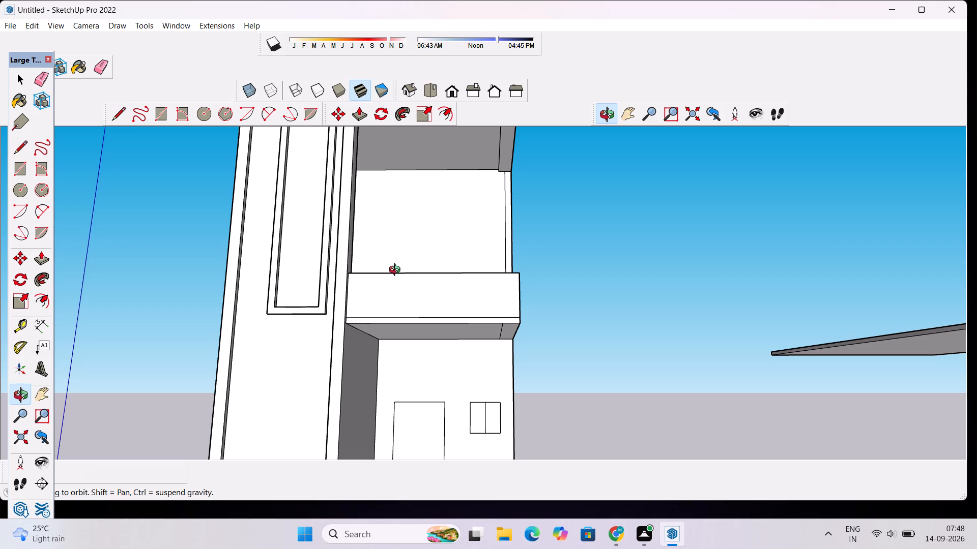
scroll(396, 274, down, 4)
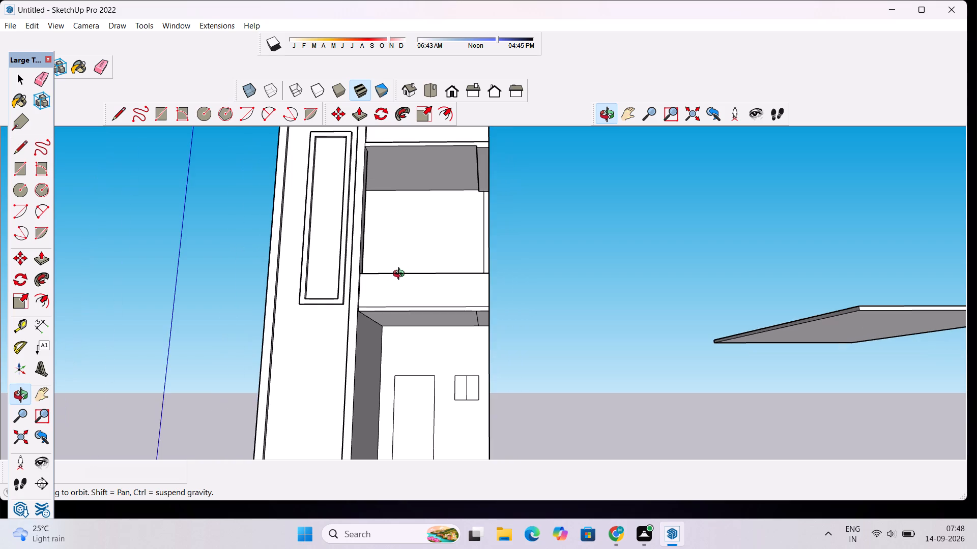
scroll(396, 262, up, 5)
scroll(469, 275, down, 5)
drag(499, 346, 480, 278)
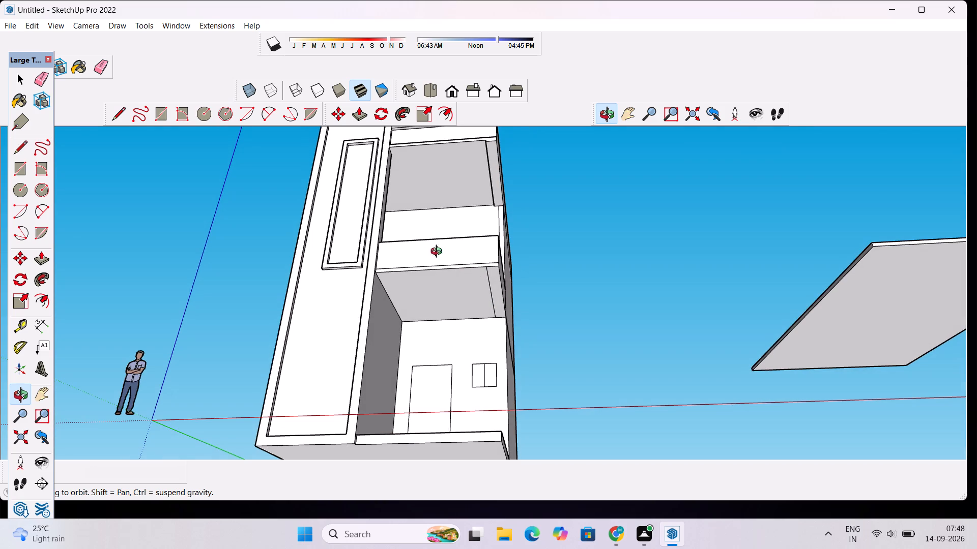
scroll(439, 198, down, 4)
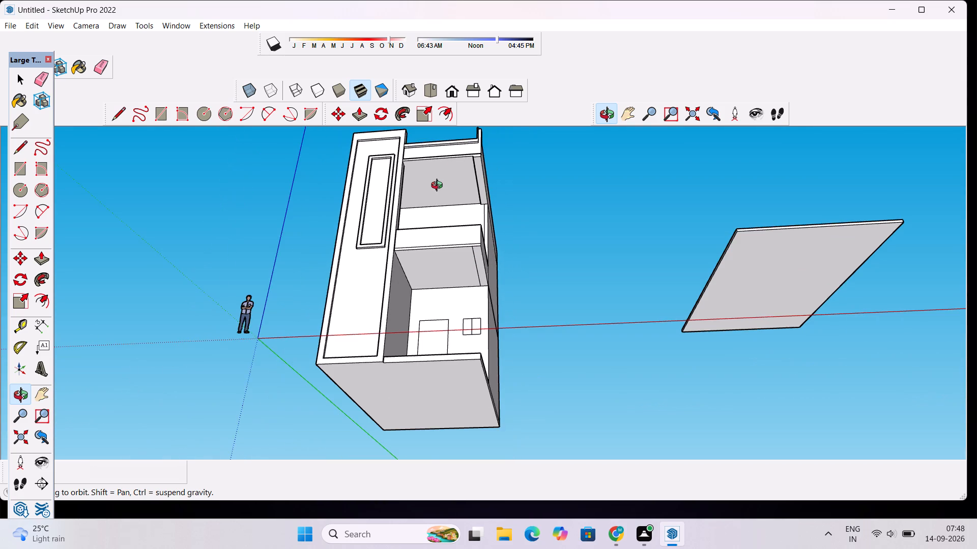
drag(439, 165, 441, 230)
scroll(434, 155, up, 9)
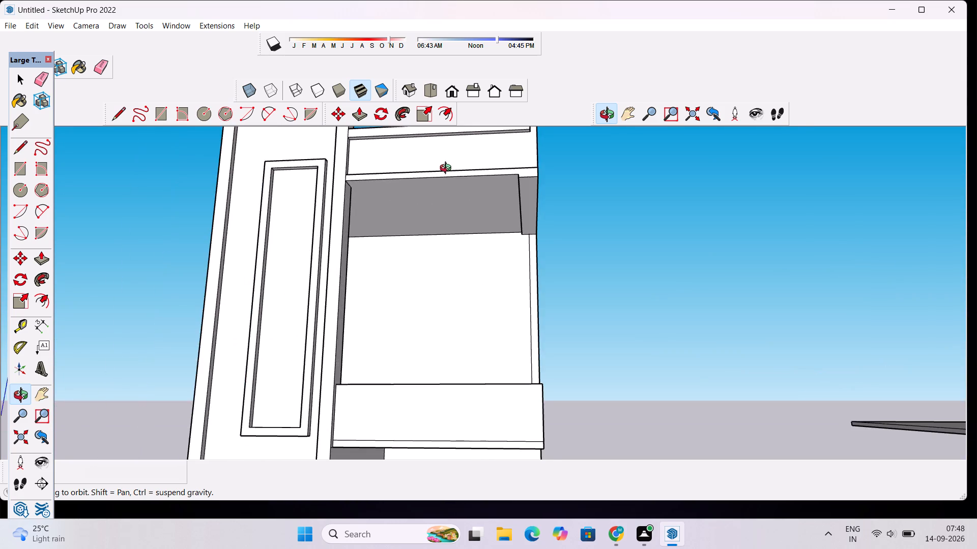
drag(440, 170, 461, 241)
scroll(458, 237, down, 2)
drag(481, 233, 389, 212)
scroll(387, 216, down, 4)
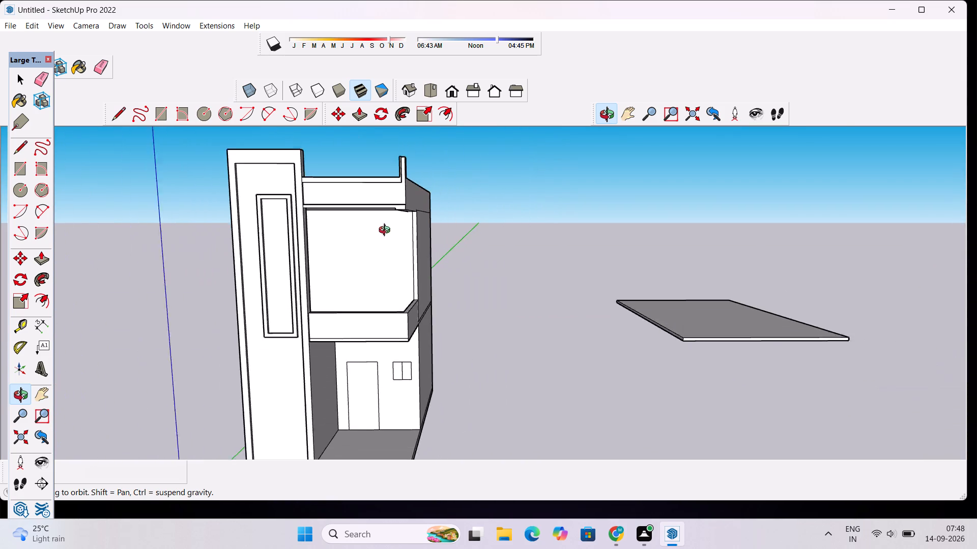
scroll(387, 231, down, 1)
Push/Pull the narrow strip along the outer side of the balcony's underside downward by 6".
drag(402, 356, 404, 198)
scroll(385, 248, up, 7)
drag(370, 278, 394, 281)
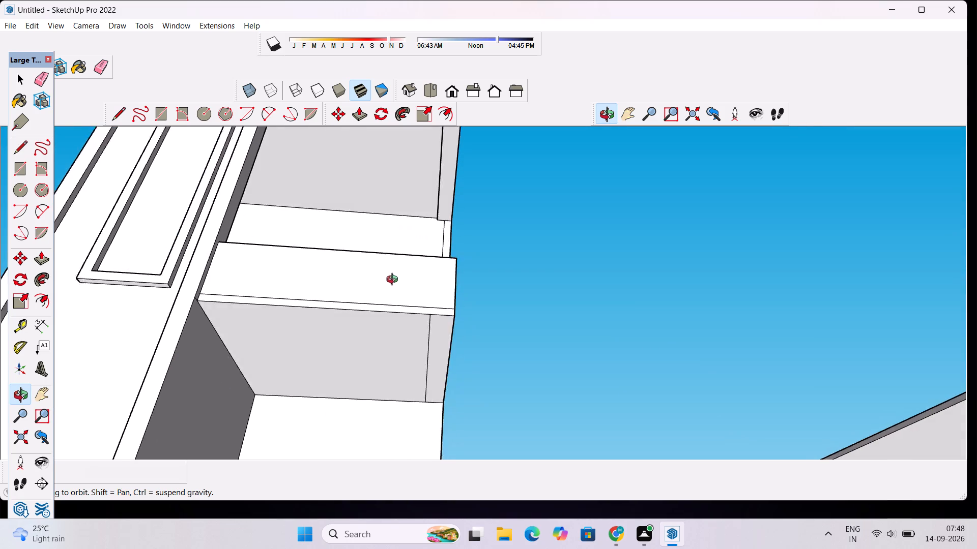
drag(394, 281, 336, 238)
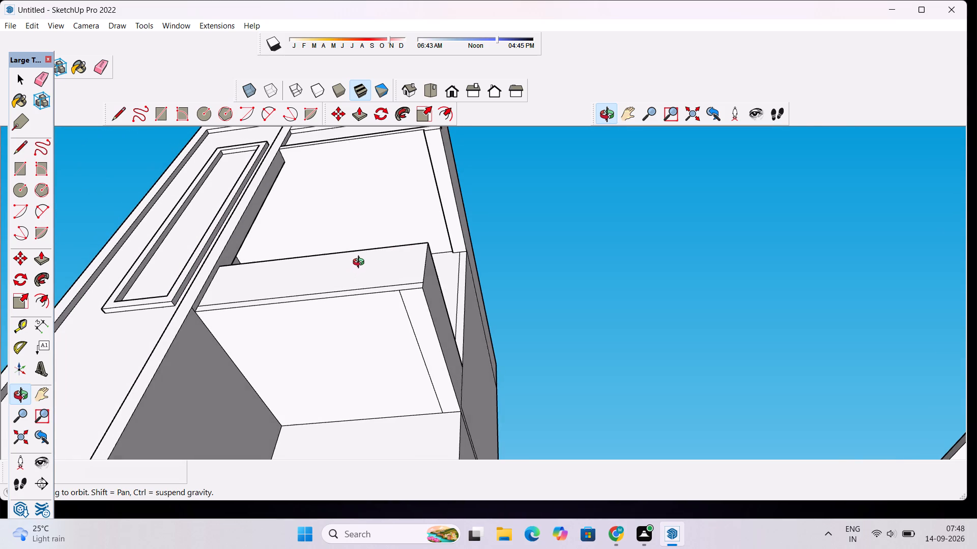
scroll(361, 262, down, 3)
scroll(354, 254, up, 5)
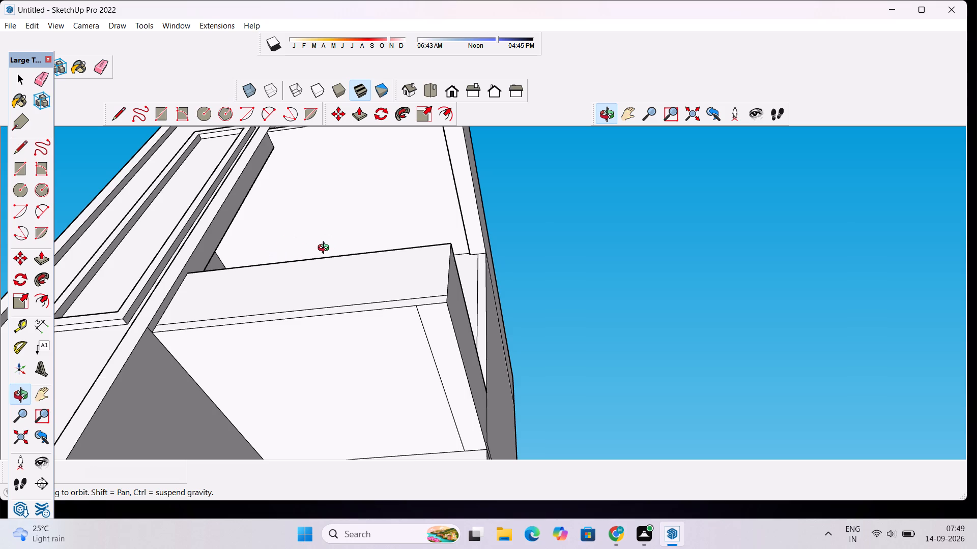
scroll(296, 224, up, 4)
scroll(296, 219, down, 7)
drag(332, 293, 353, 309)
scroll(360, 302, up, 4)
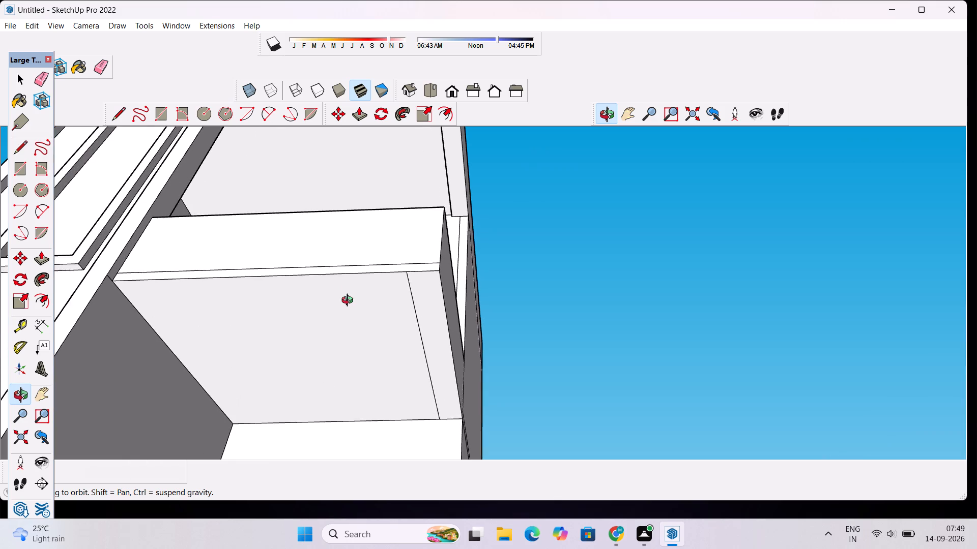
drag(362, 296, 373, 281)
drag(413, 235, 414, 263)
scroll(414, 263, down, 2)
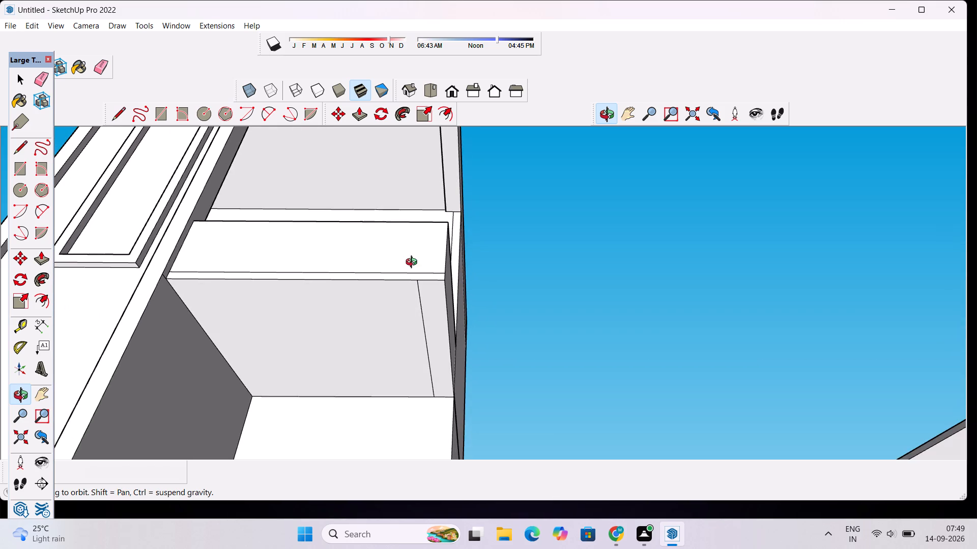
shift+drag(414, 249, 420, 302)
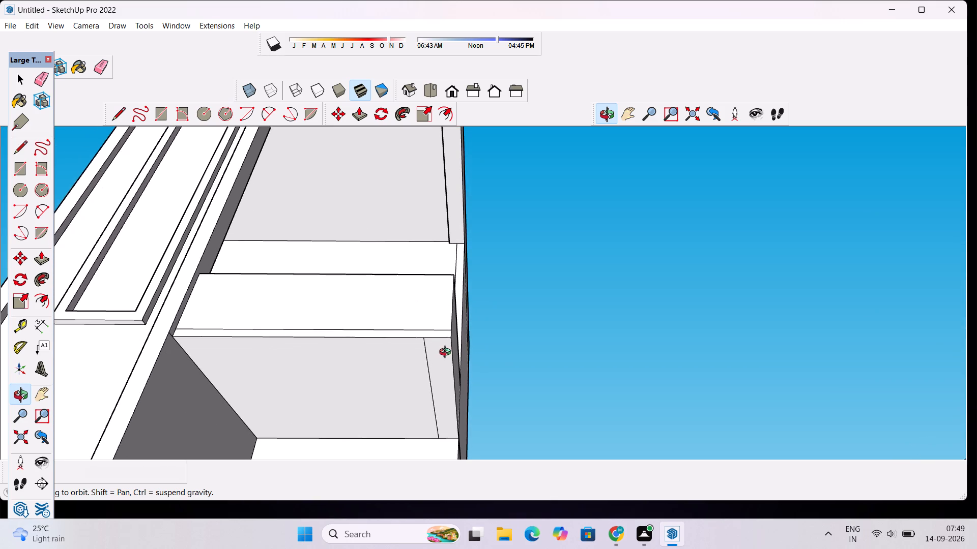
scroll(447, 353, up, 5)
scroll(416, 324, down, 5)
scroll(364, 296, down, 4)
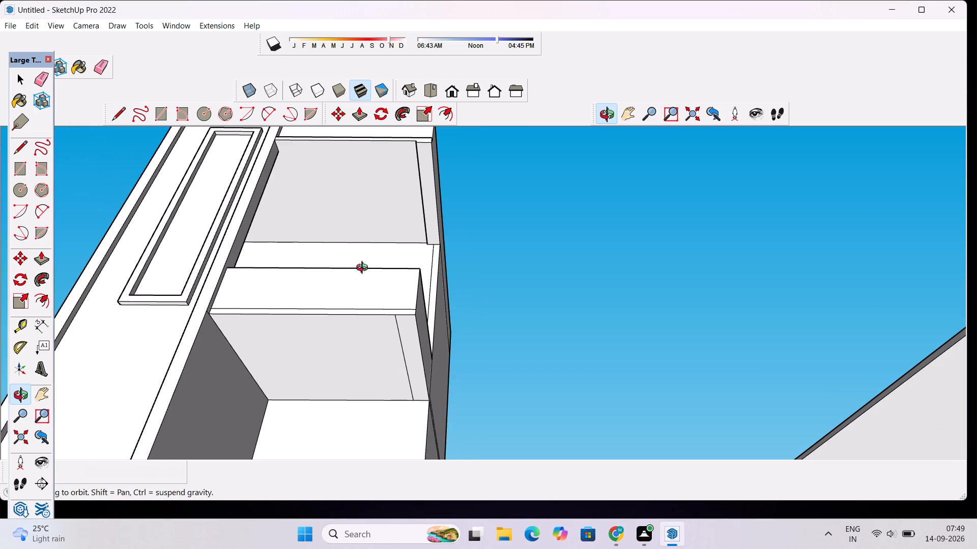
shift+drag(372, 226, 373, 271)
shift+drag(396, 384, 405, 334)
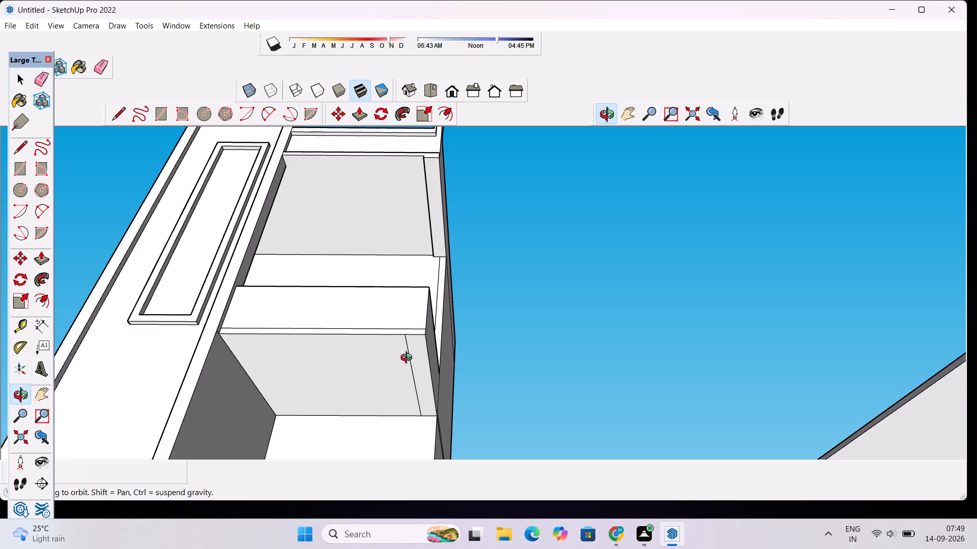
key(space)
key(p)
click(419, 359)
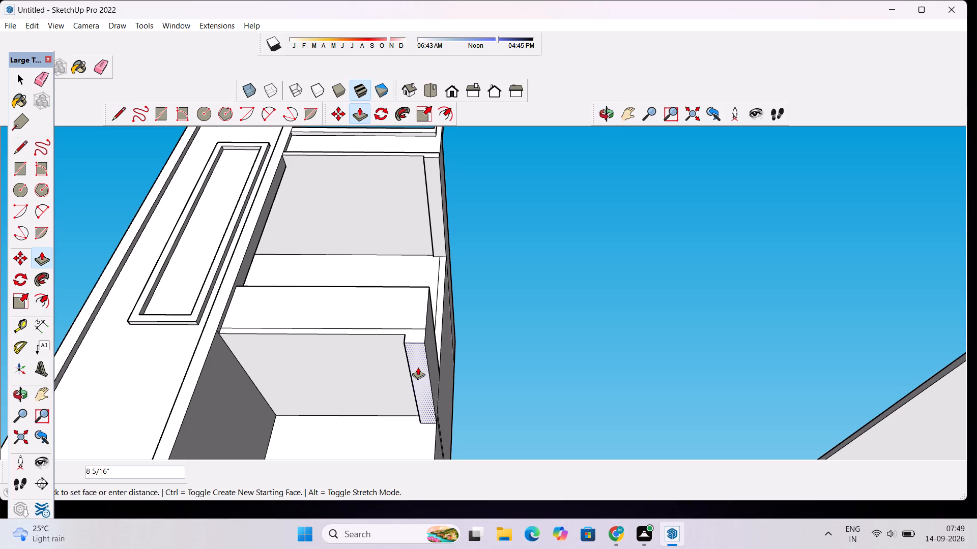
text(6")
key(Return)
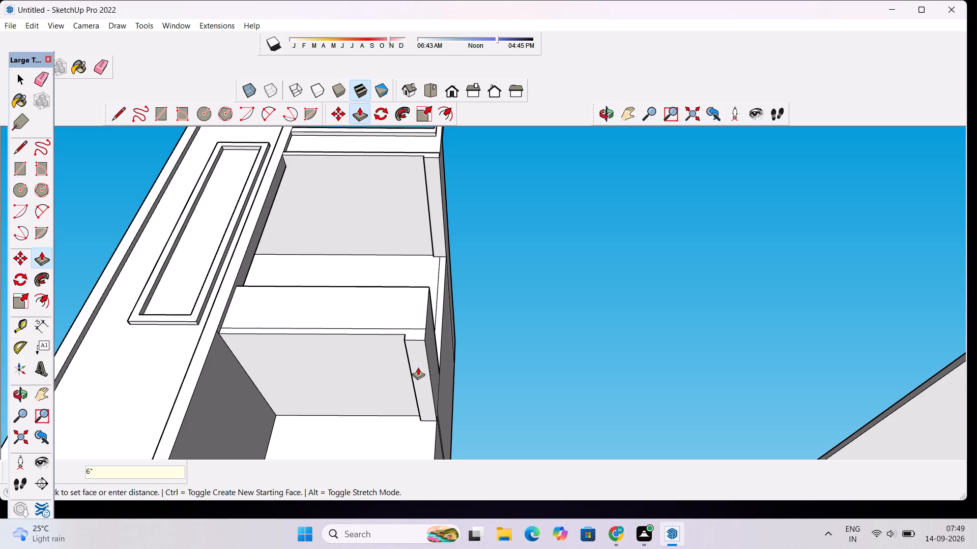
Examine the balcony's lowered strip against the roof overhang's strip across the whole front elevation.
click(597, 120)
drag(577, 158, 573, 221)
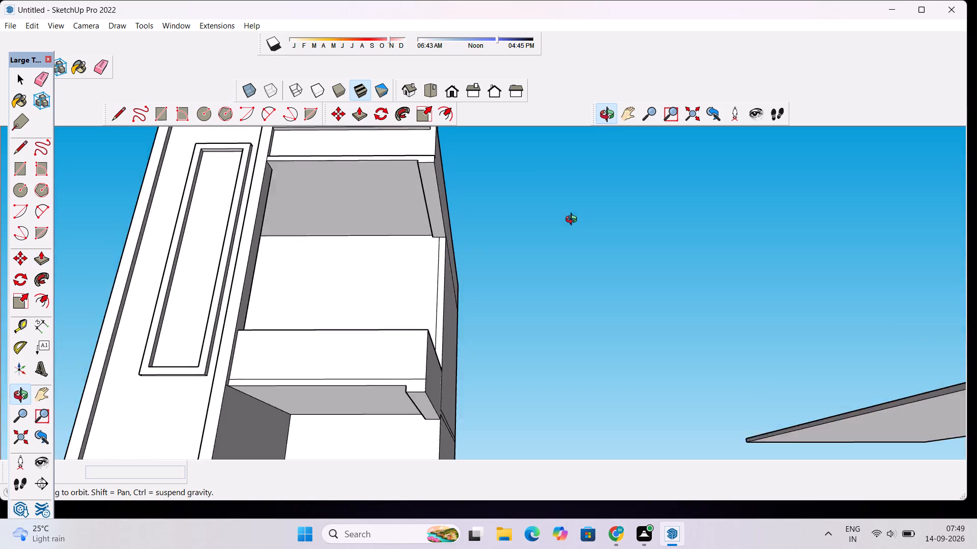
drag(573, 221, 572, 307)
scroll(433, 258, down, 5)
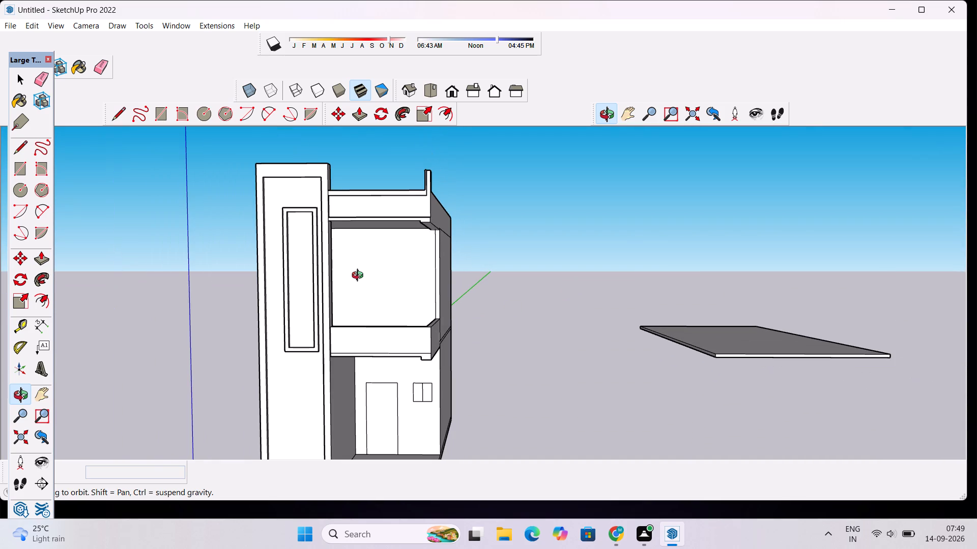
scroll(360, 277, up, 3)
scroll(360, 277, down, 6)
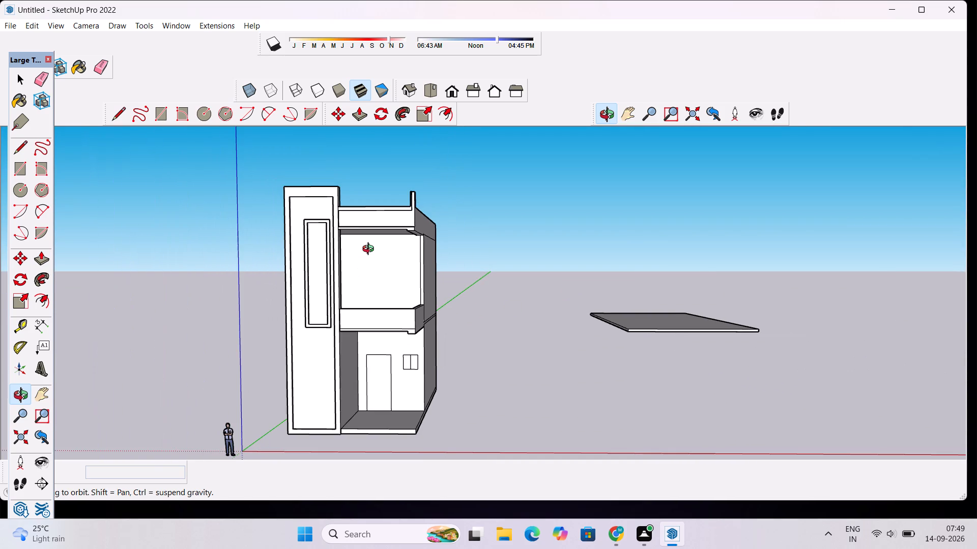
scroll(370, 250, down, 3)
scroll(352, 286, up, 5)
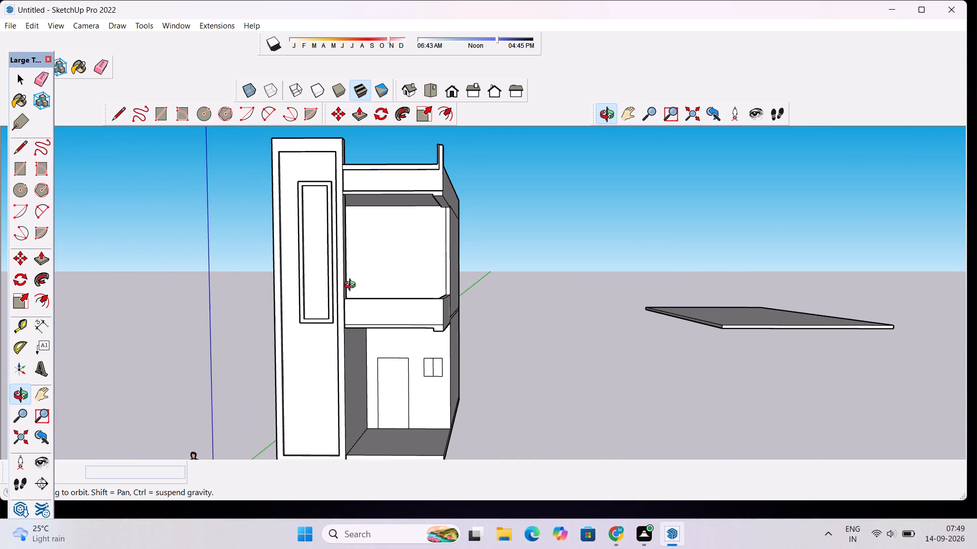
Push/Pull the balcony's lower front band, including the lowered strip's end, outward 5" to align with the tower's front face.
drag(380, 288, 303, 299)
scroll(344, 327, up, 11)
drag(356, 306, 342, 309)
scroll(341, 344, up, 5)
scroll(345, 326, down, 11)
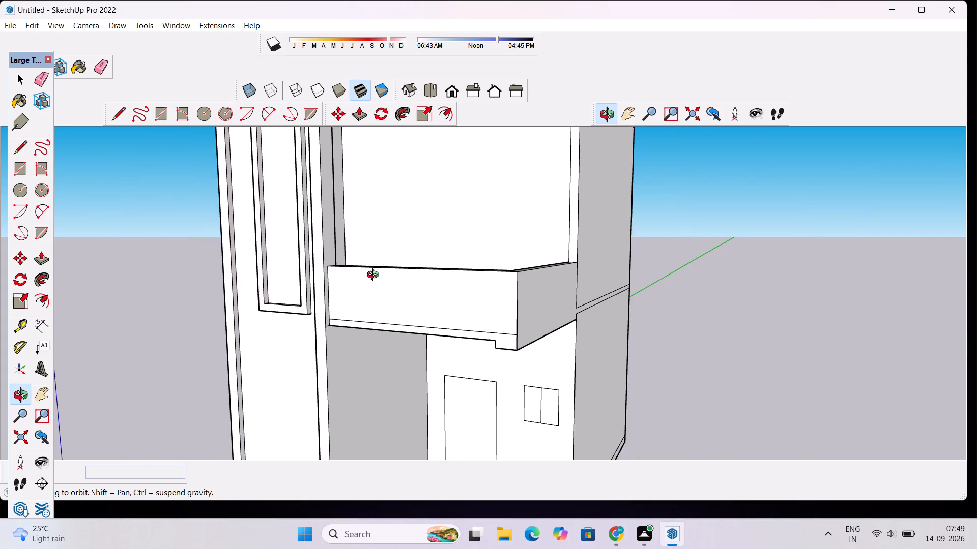
scroll(397, 247, down, 5)
scroll(407, 204, up, 5)
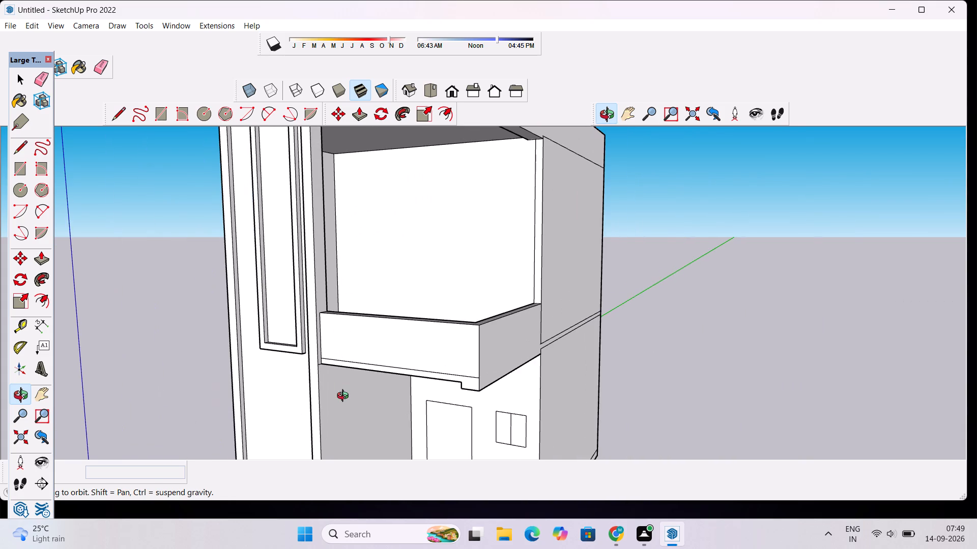
scroll(345, 397, up, 5)
scroll(336, 353, up, 4)
key(space)
click(345, 332)
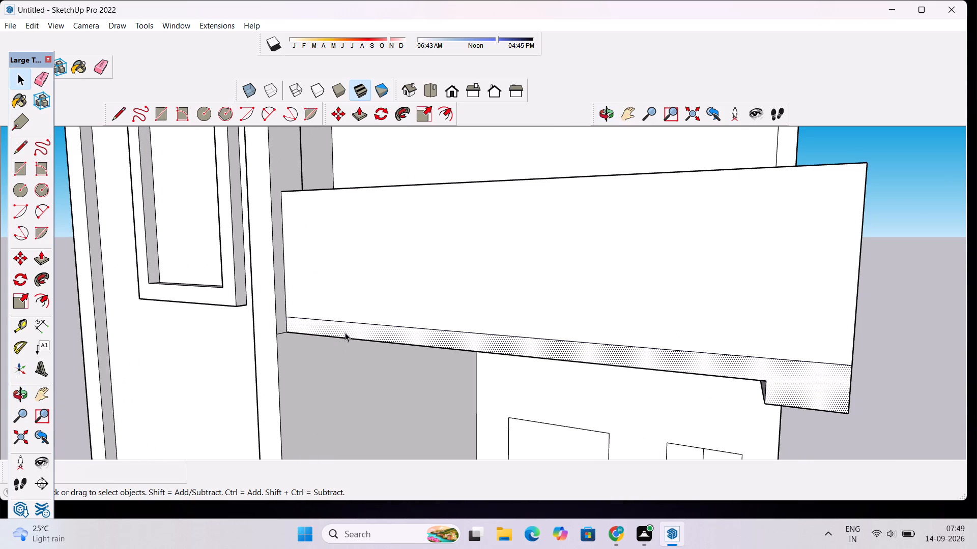
key(p)
click(345, 332)
click(266, 289)
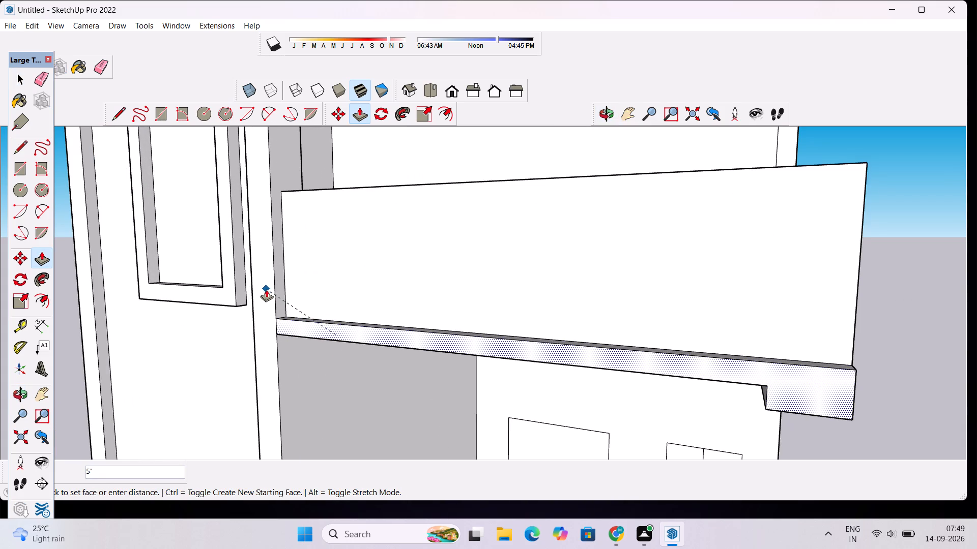
Draw a horizontal line across the balcony's front face, 6" below its top edge, from the tower side to the outer corner.
scroll(337, 333, down, 14)
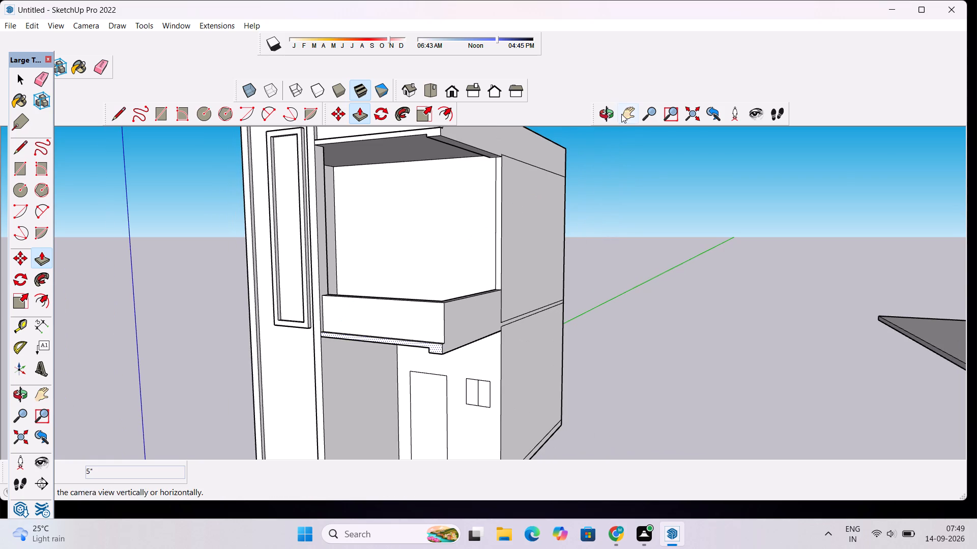
click(608, 115)
drag(432, 472, 541, 402)
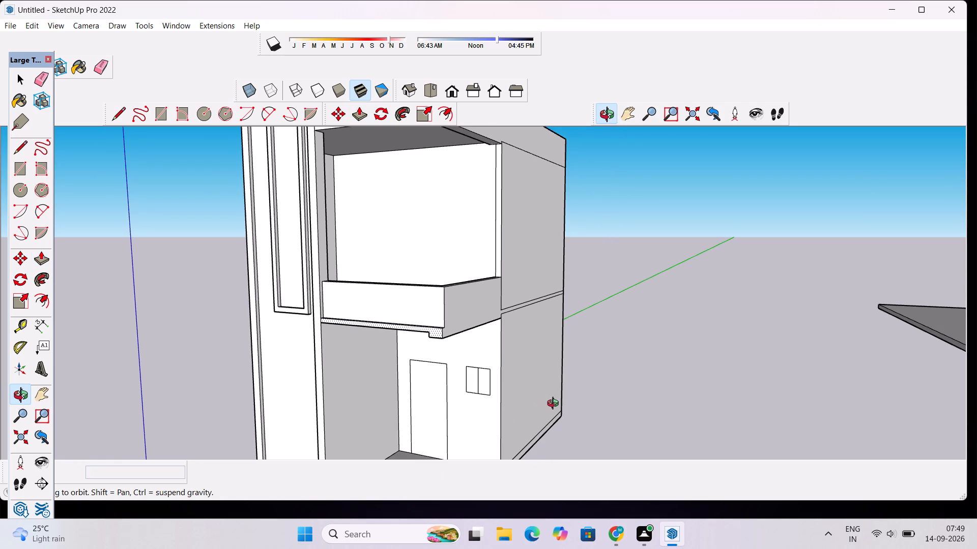
drag(421, 365, 465, 401)
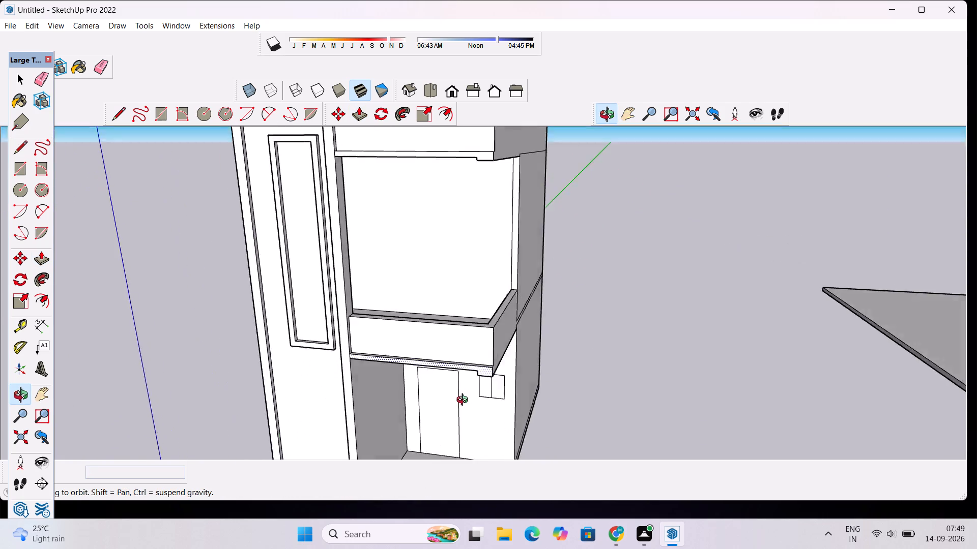
drag(465, 401, 475, 331)
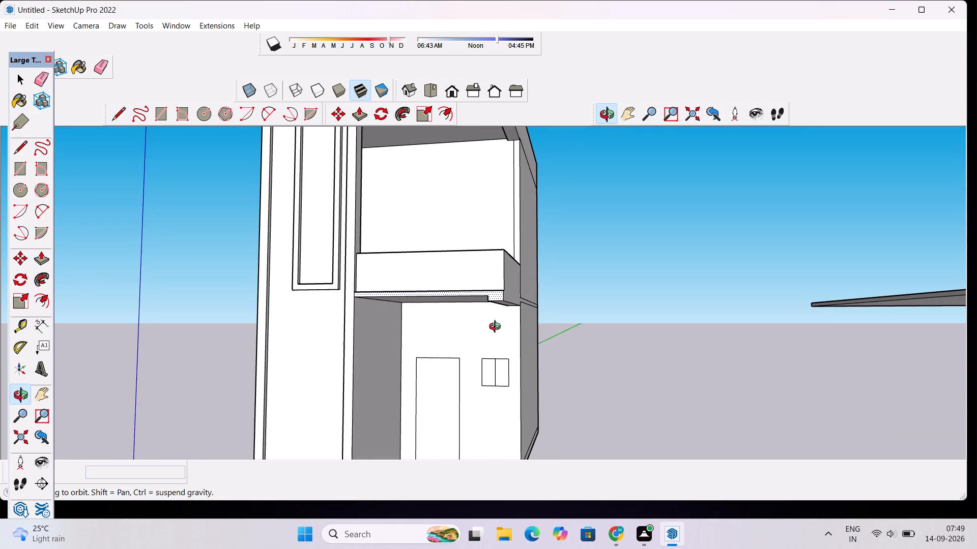
scroll(473, 271, up, 4)
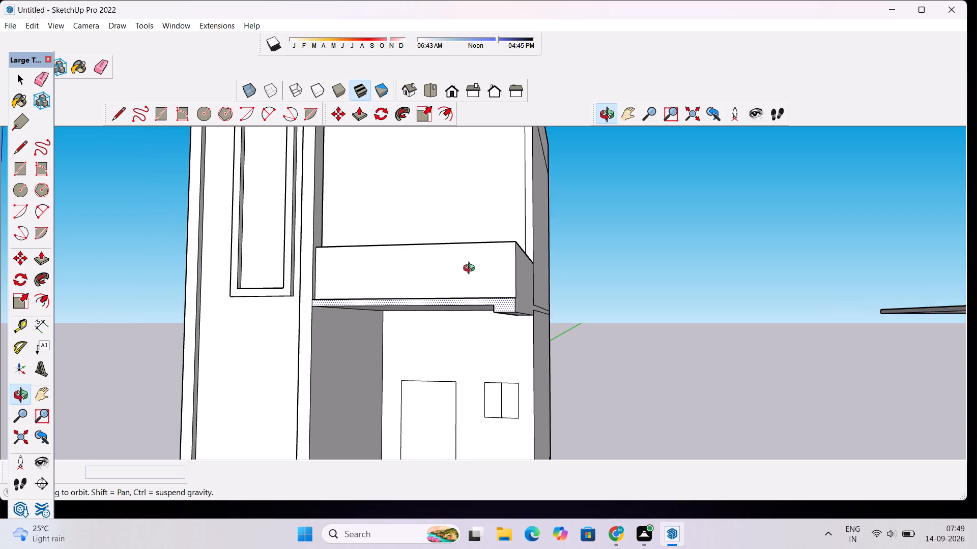
drag(471, 269, 475, 308)
scroll(313, 294, up, 9)
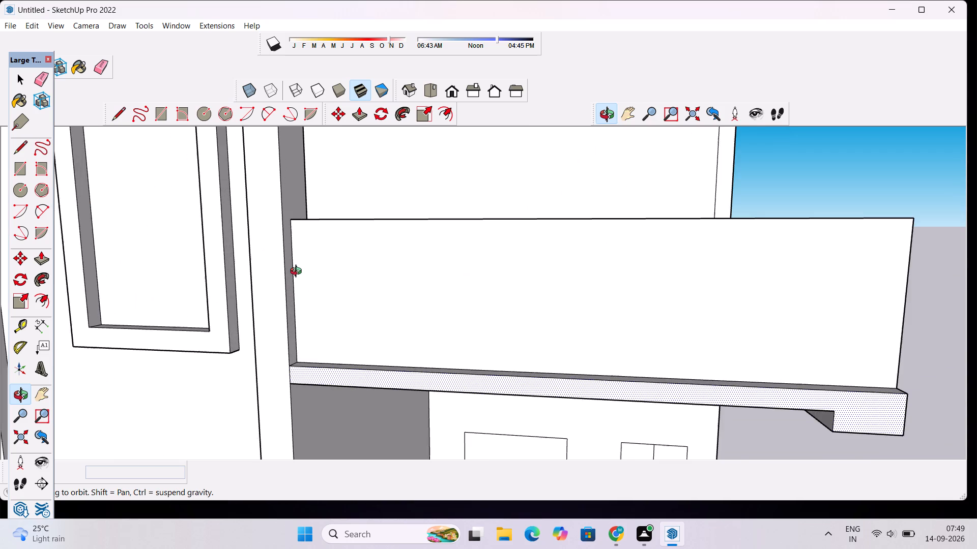
scroll(298, 272, up, 4)
key(l)
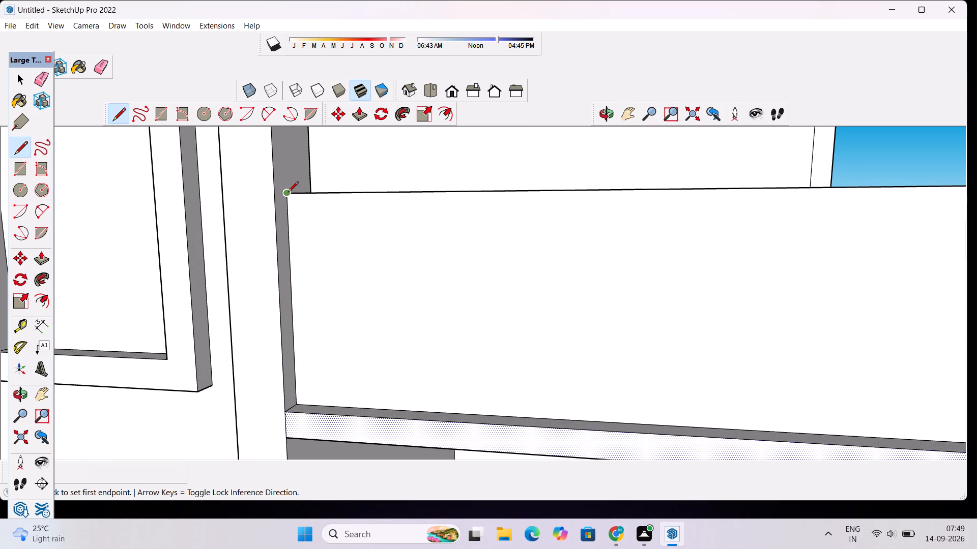
click(288, 193)
text(6")
key(Return)
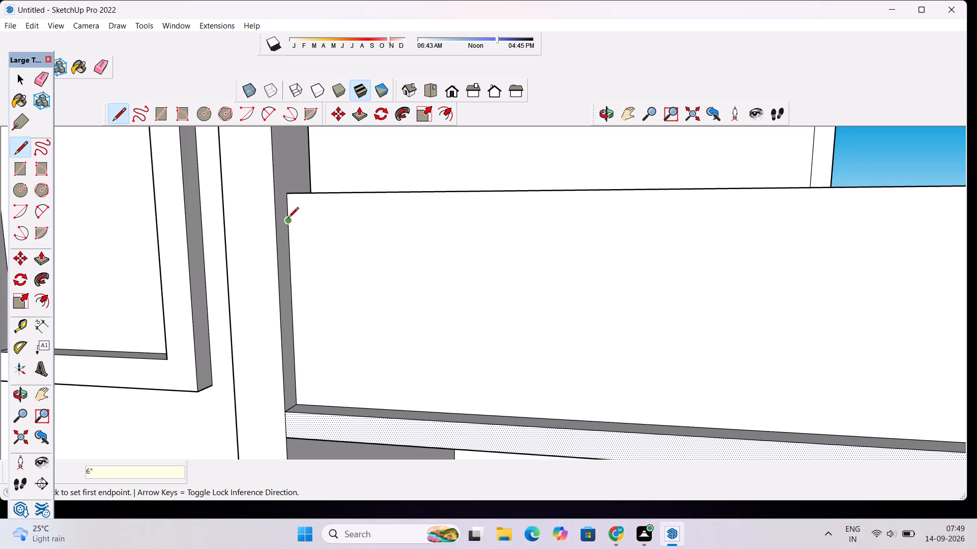
click(288, 222)
scroll(373, 222, down, 9)
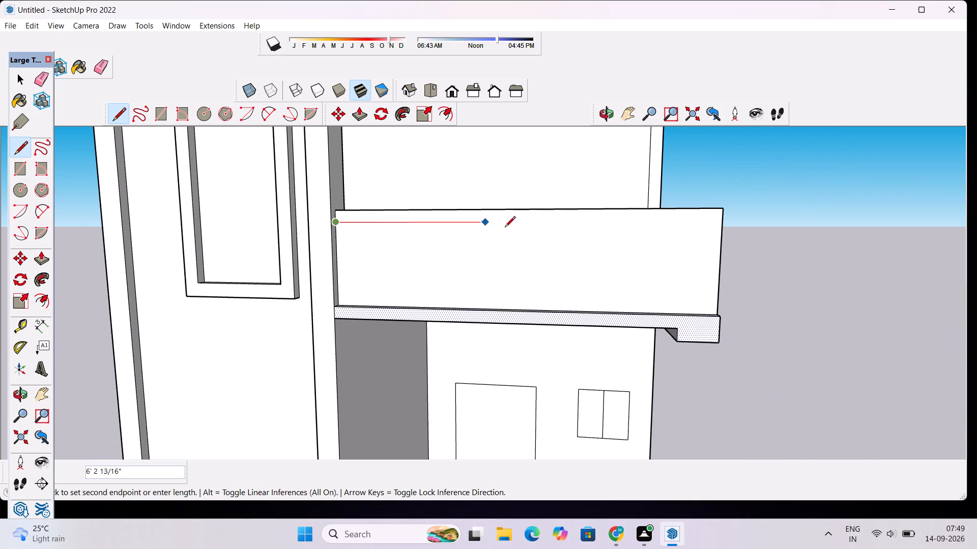
scroll(723, 221, up, 3)
click(723, 221)
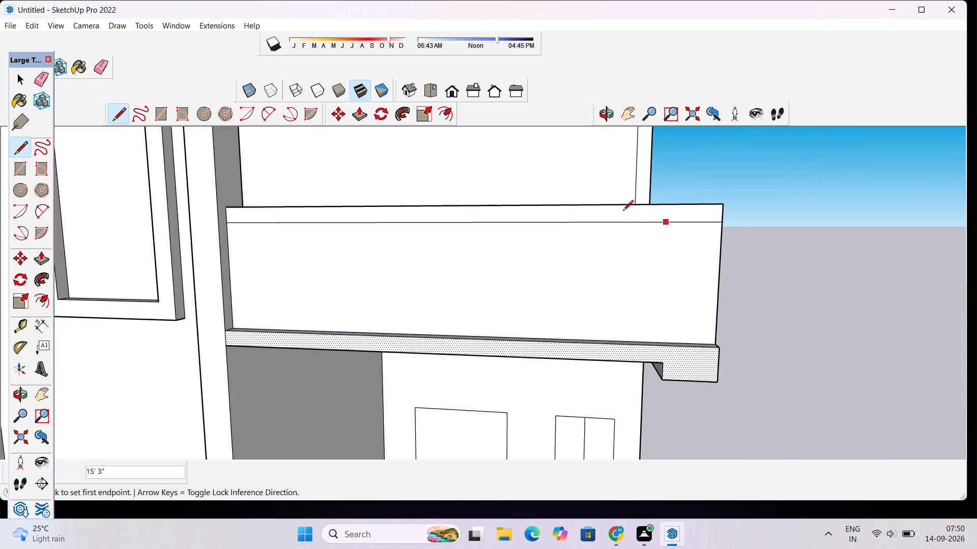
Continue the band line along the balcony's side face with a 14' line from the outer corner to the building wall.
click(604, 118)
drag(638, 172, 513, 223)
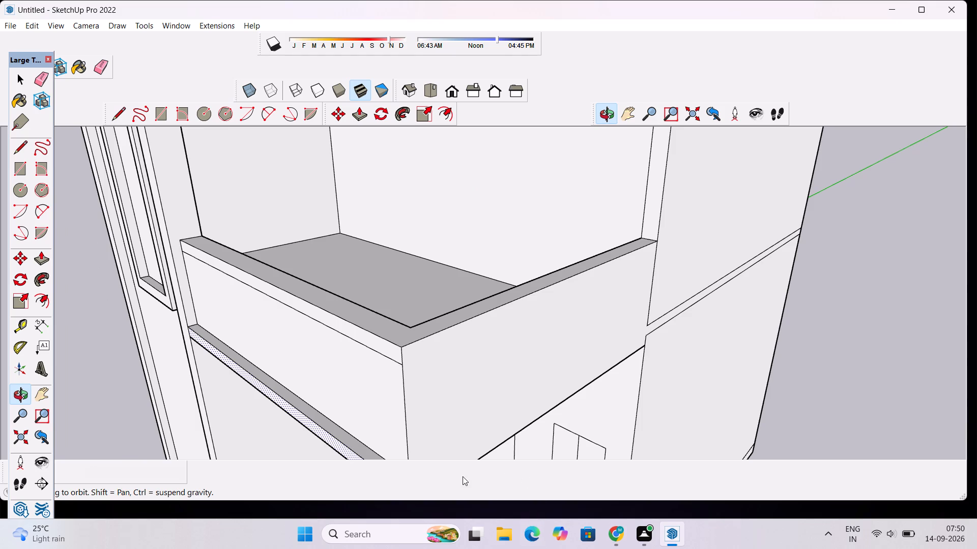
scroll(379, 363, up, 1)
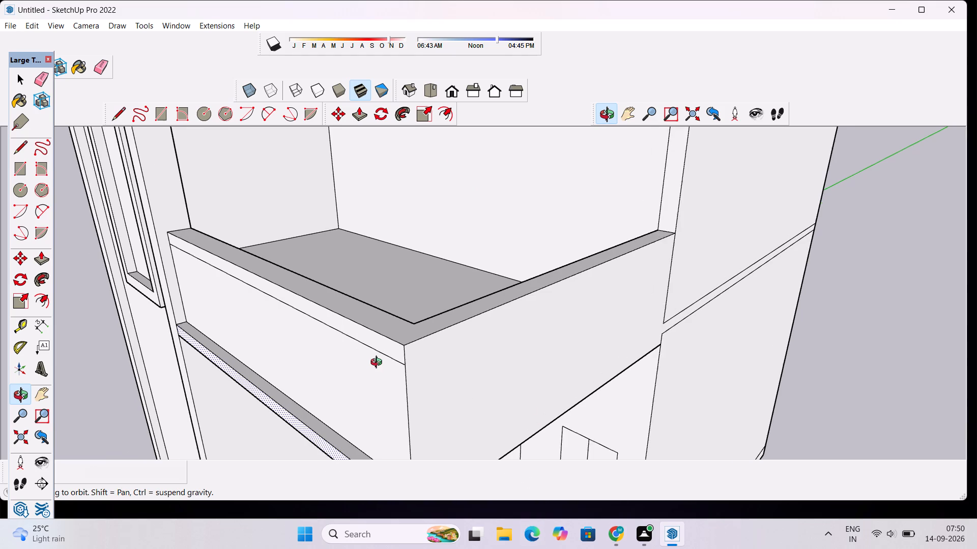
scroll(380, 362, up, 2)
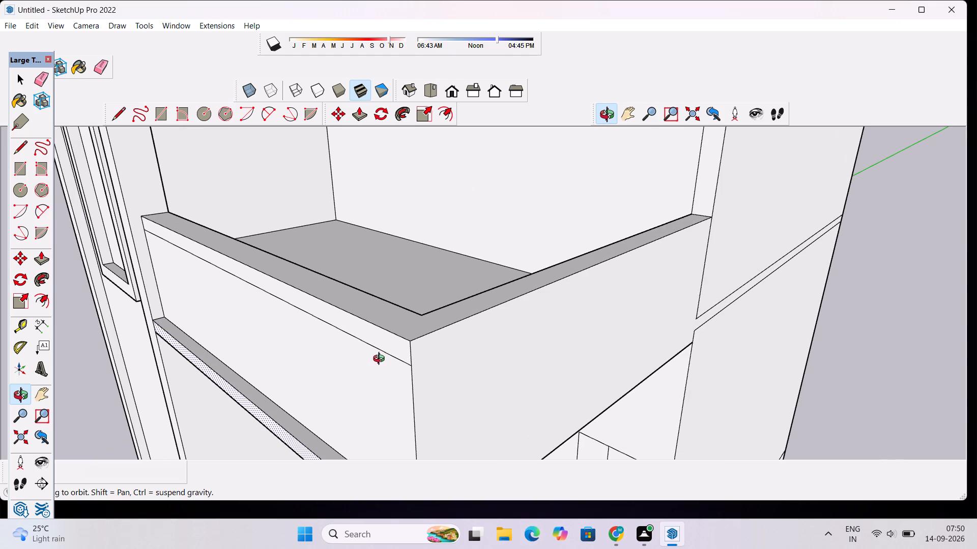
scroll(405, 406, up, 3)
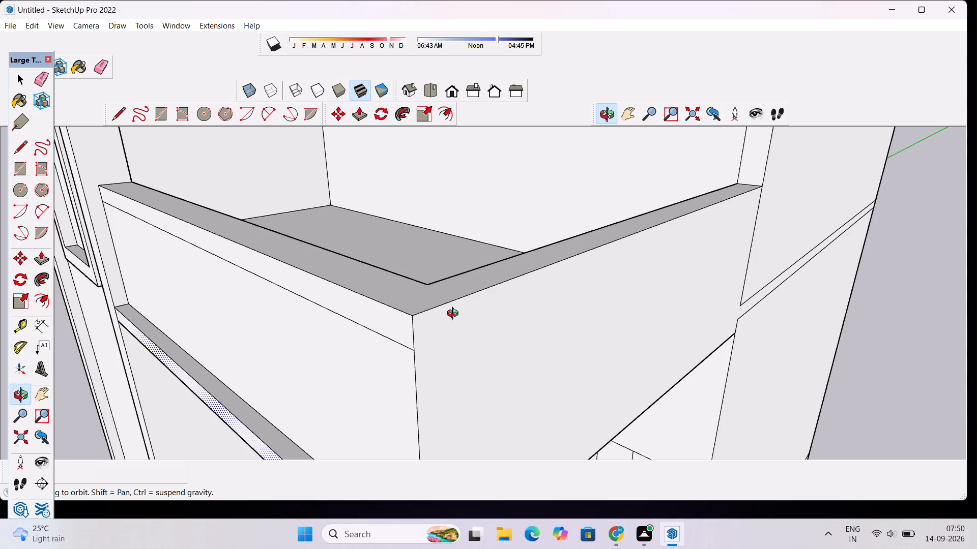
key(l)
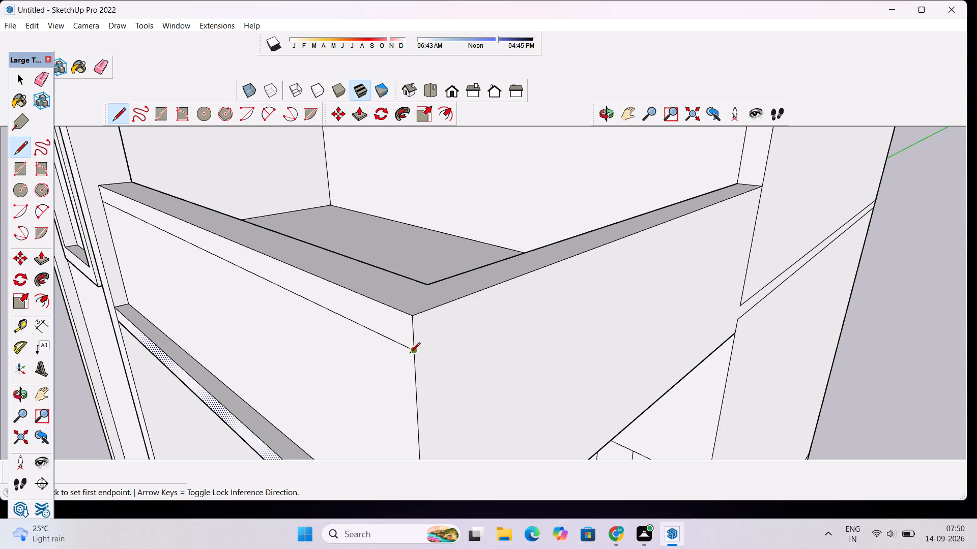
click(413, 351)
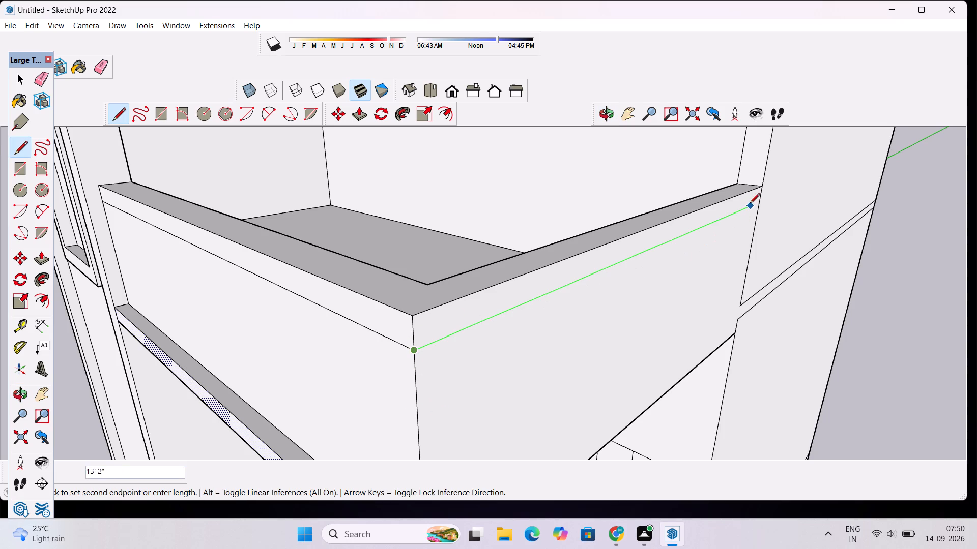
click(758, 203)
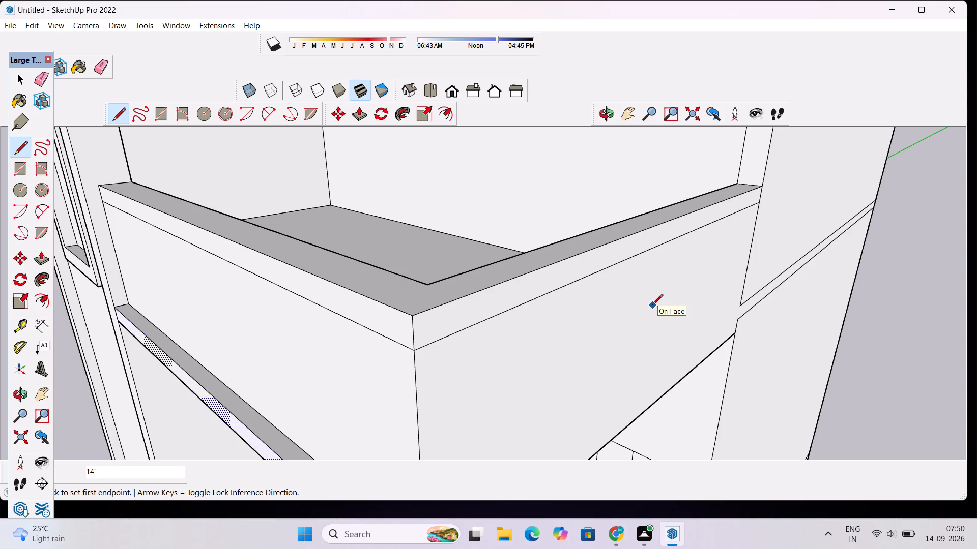
Push/Pull the balcony's upper front band outward 5" to align with the tower's front face.
scroll(625, 289, down, 3)
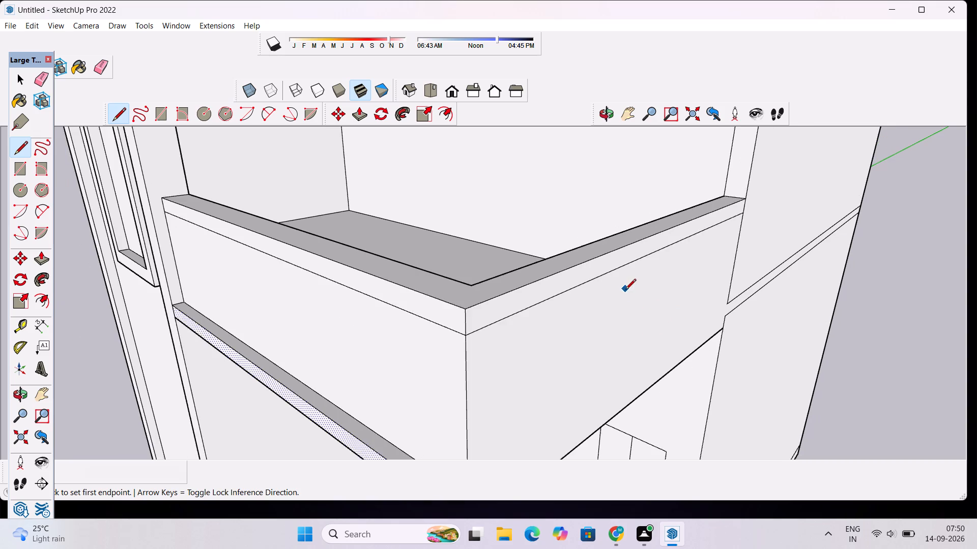
click(598, 112)
drag(570, 229, 728, 216)
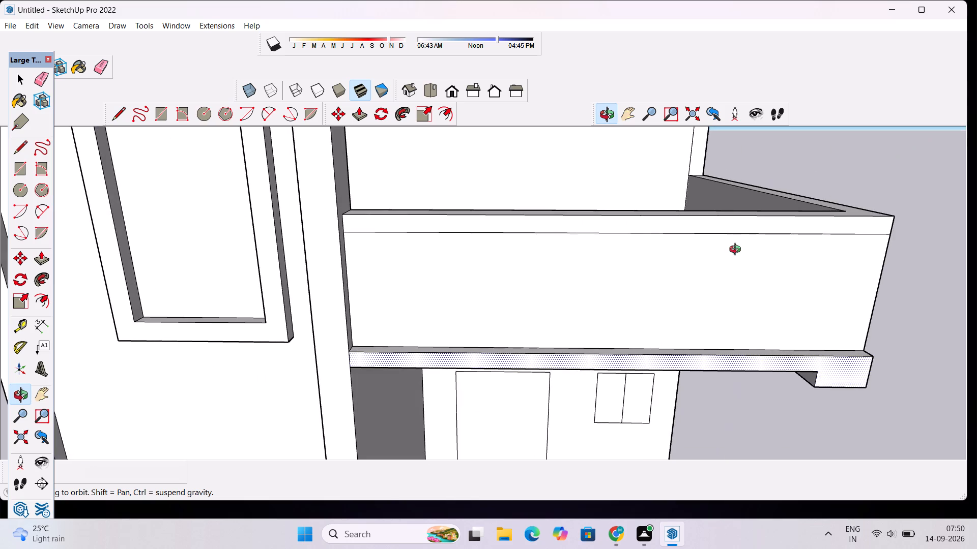
scroll(689, 284, down, 4)
shift+drag(688, 292, 624, 326)
scroll(604, 320, up, 3)
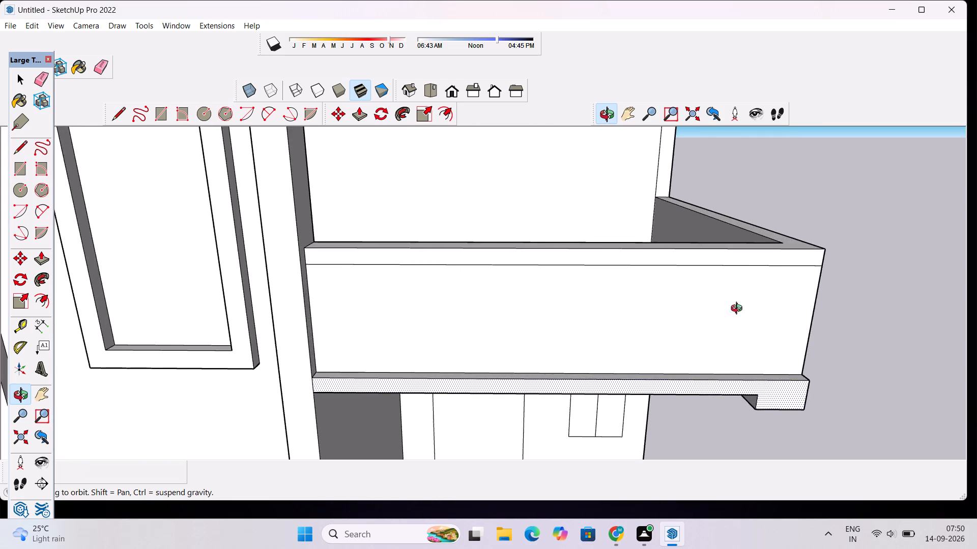
drag(836, 310, 733, 321)
scroll(628, 331, up, 2)
key(p)
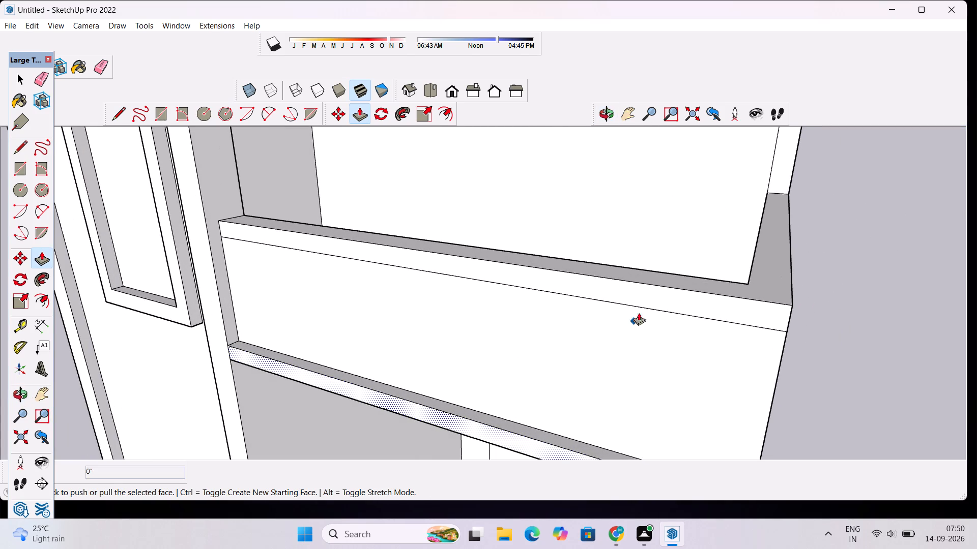
key(space)
click(372, 256)
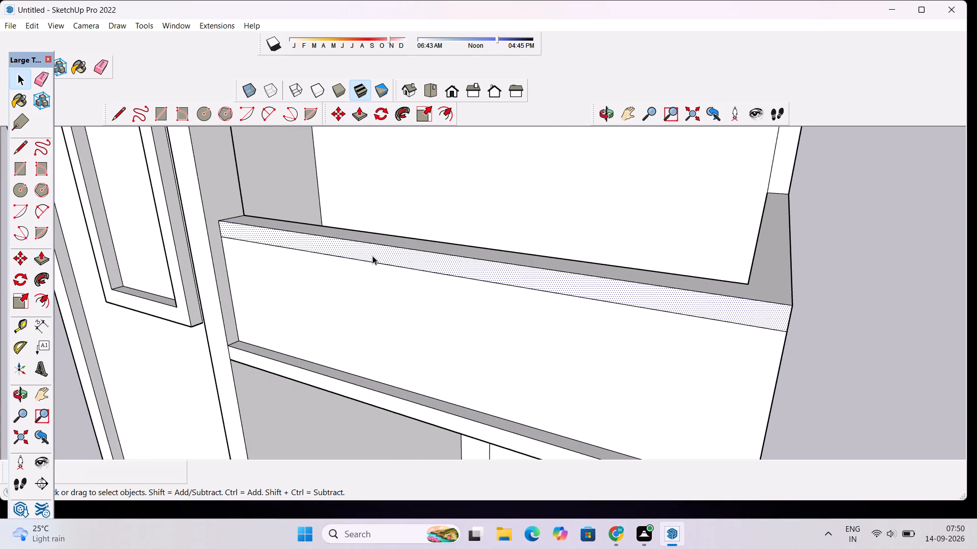
key(p)
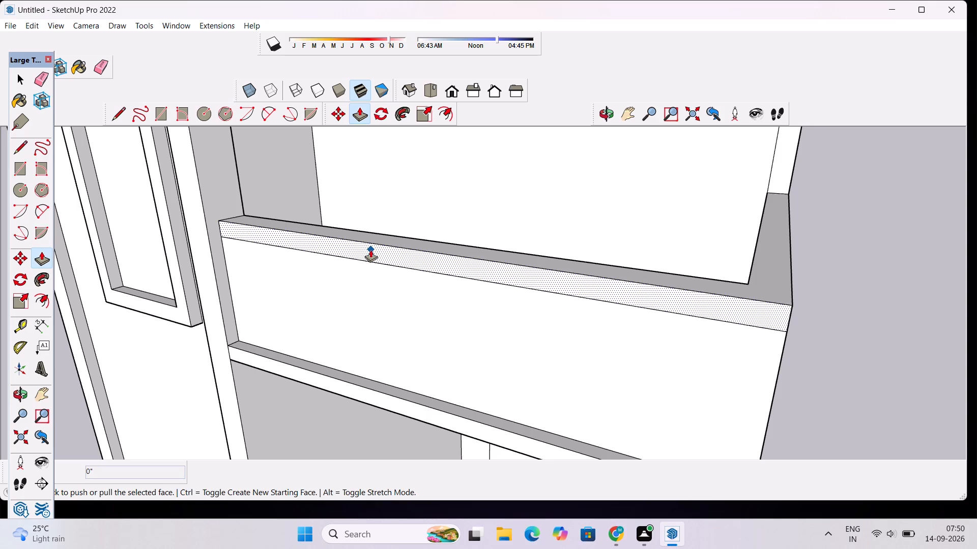
click(370, 250)
click(205, 201)
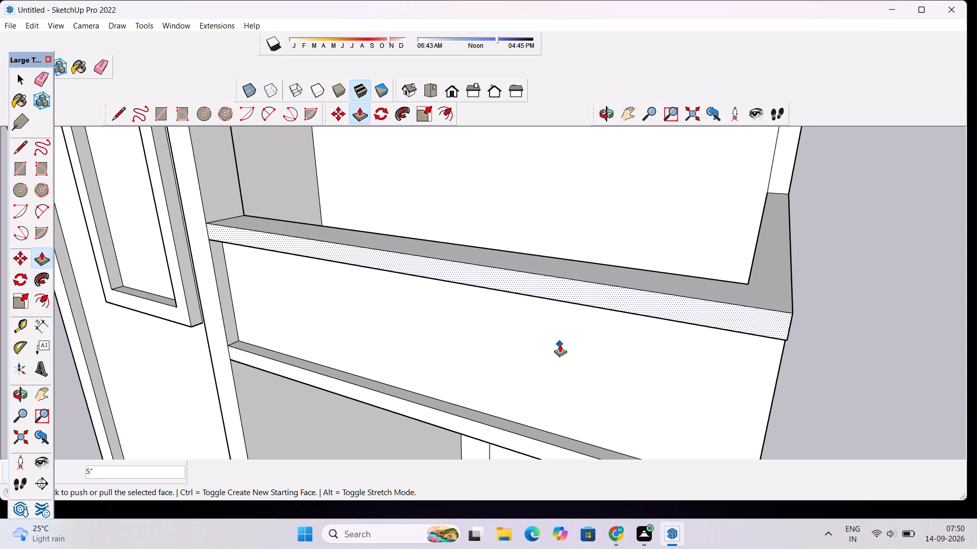
Examine the balcony's projecting upper and lower bands from the front and around the outer corner.
click(607, 120)
drag(519, 433, 631, 350)
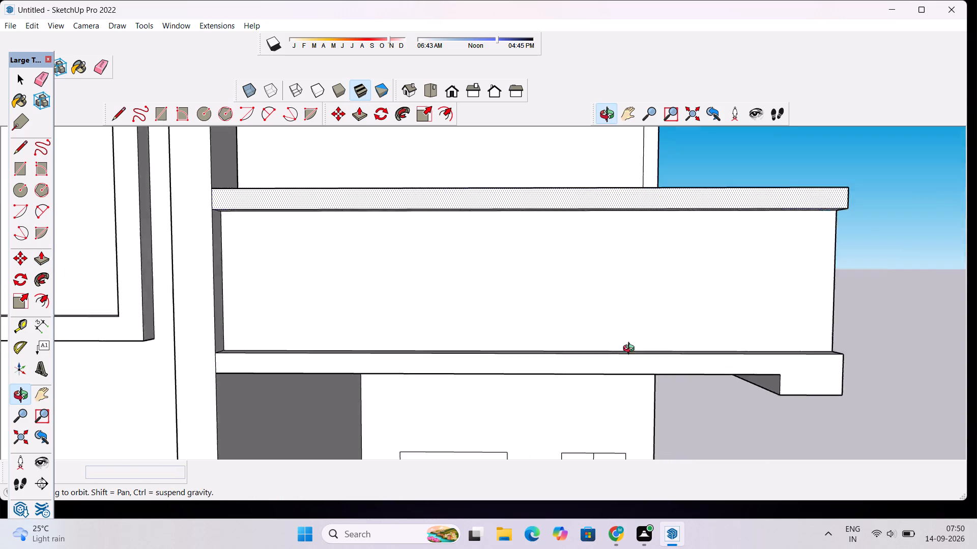
drag(631, 350, 644, 290)
scroll(644, 289, down, 5)
drag(767, 301, 499, 408)
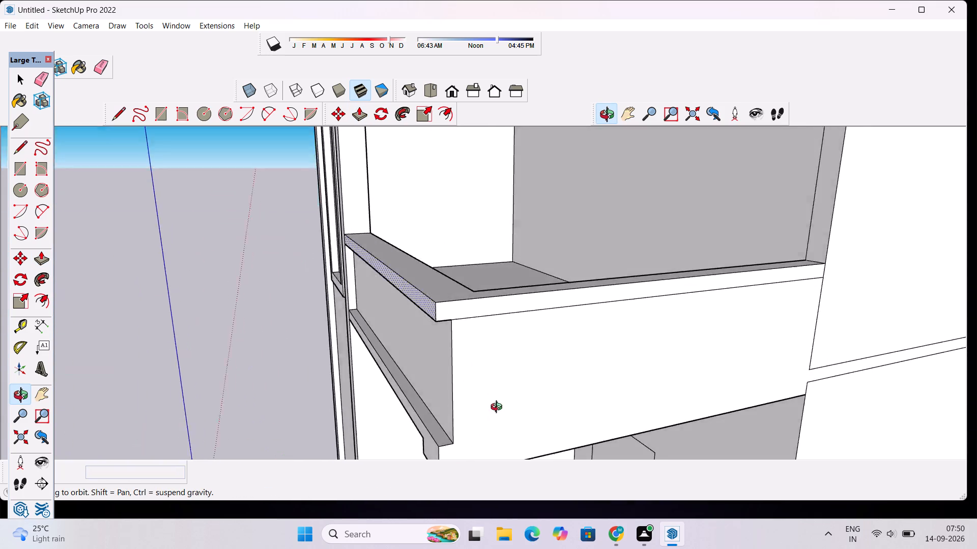
drag(499, 408, 475, 333)
click(476, 321)
click(478, 317)
drag(508, 315, 693, 345)
drag(729, 357, 623, 427)
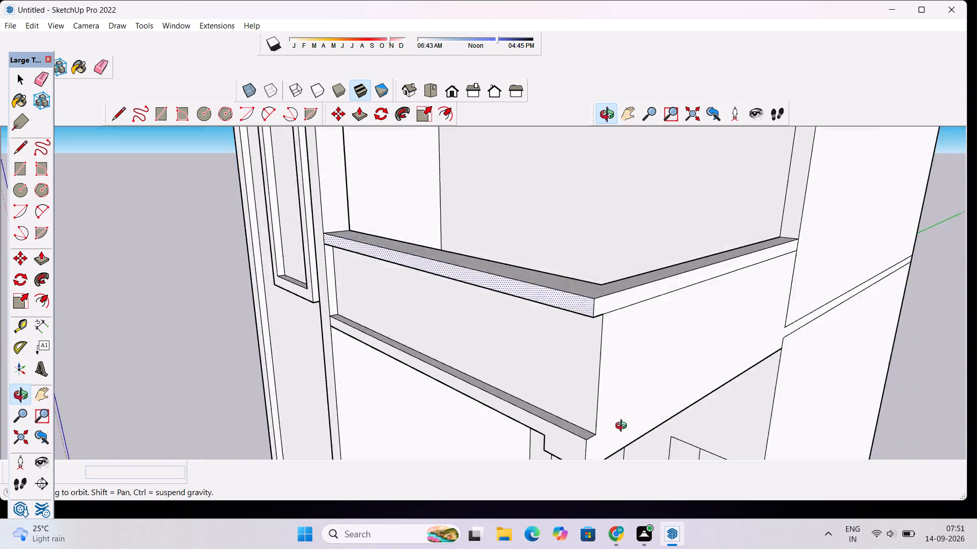
drag(623, 427, 556, 444)
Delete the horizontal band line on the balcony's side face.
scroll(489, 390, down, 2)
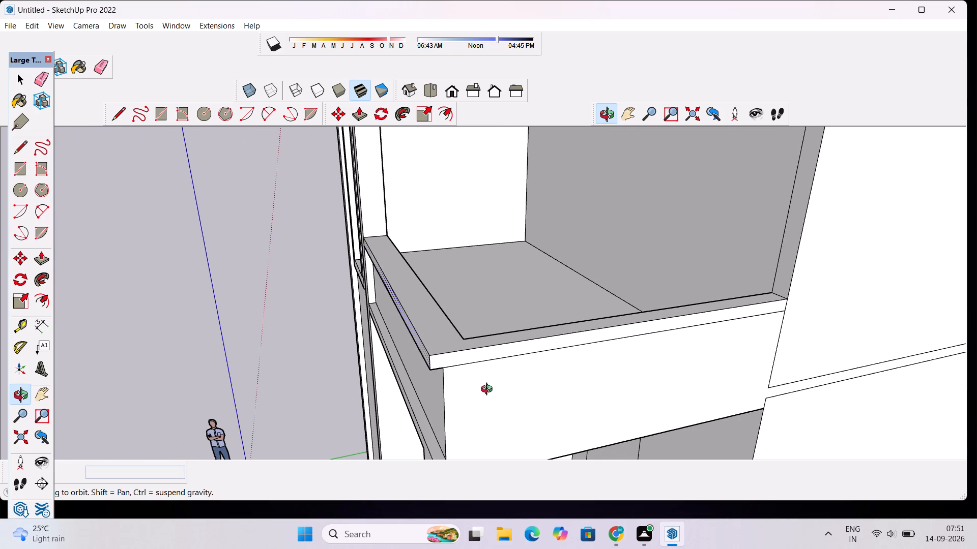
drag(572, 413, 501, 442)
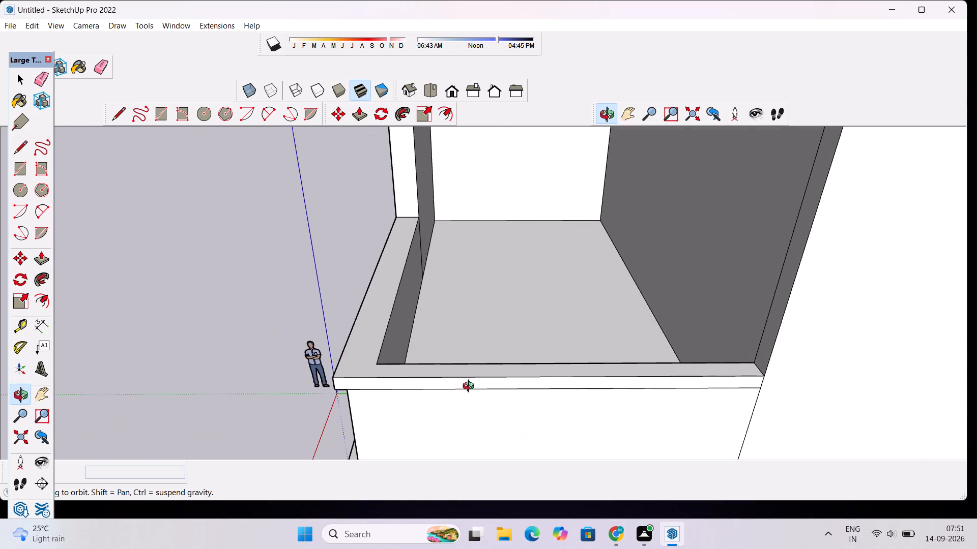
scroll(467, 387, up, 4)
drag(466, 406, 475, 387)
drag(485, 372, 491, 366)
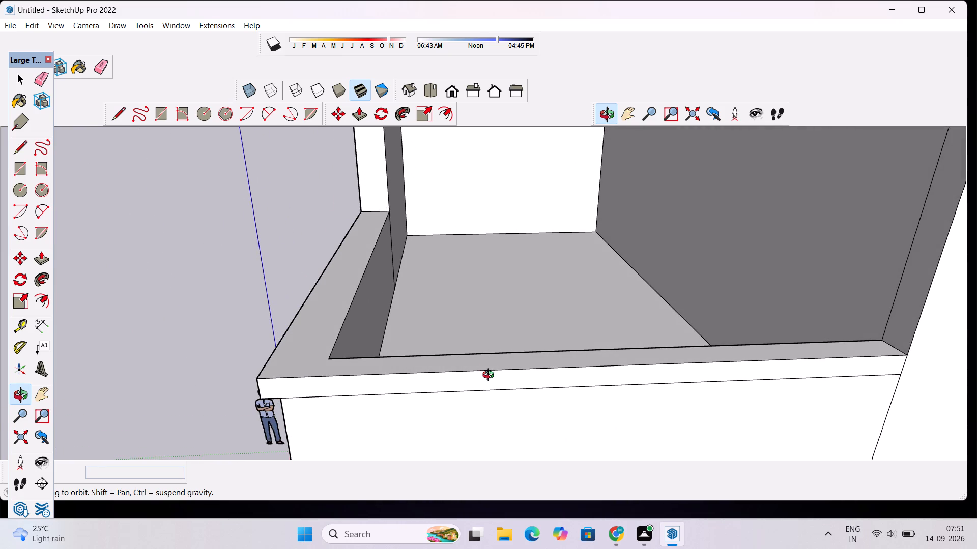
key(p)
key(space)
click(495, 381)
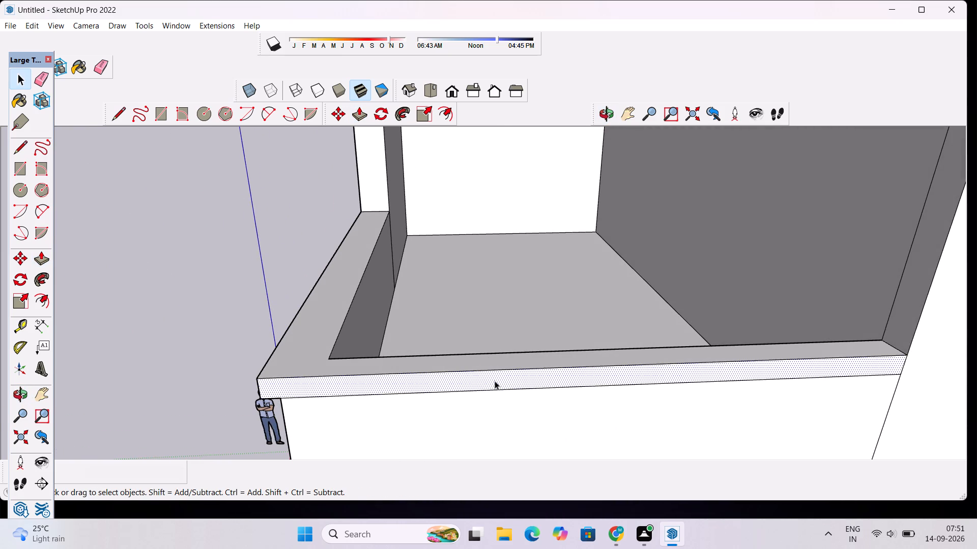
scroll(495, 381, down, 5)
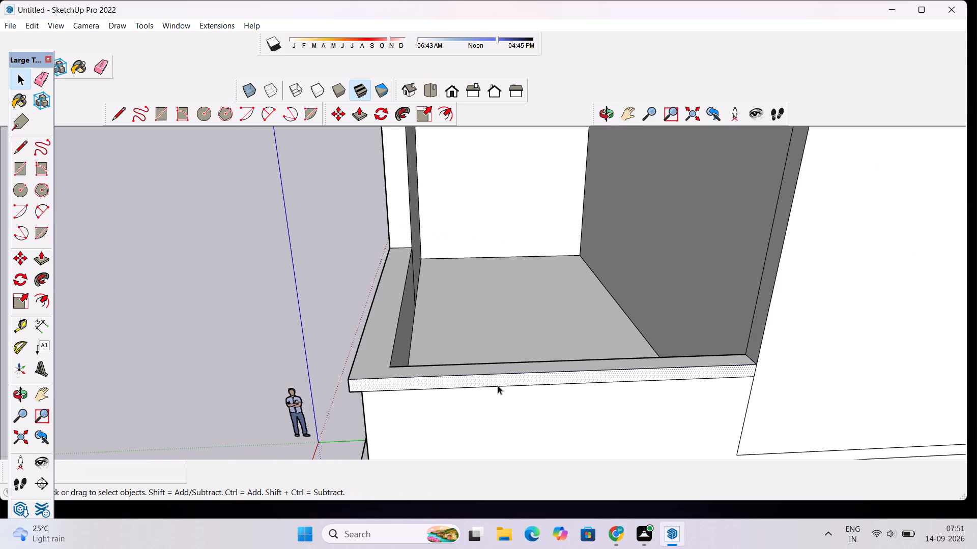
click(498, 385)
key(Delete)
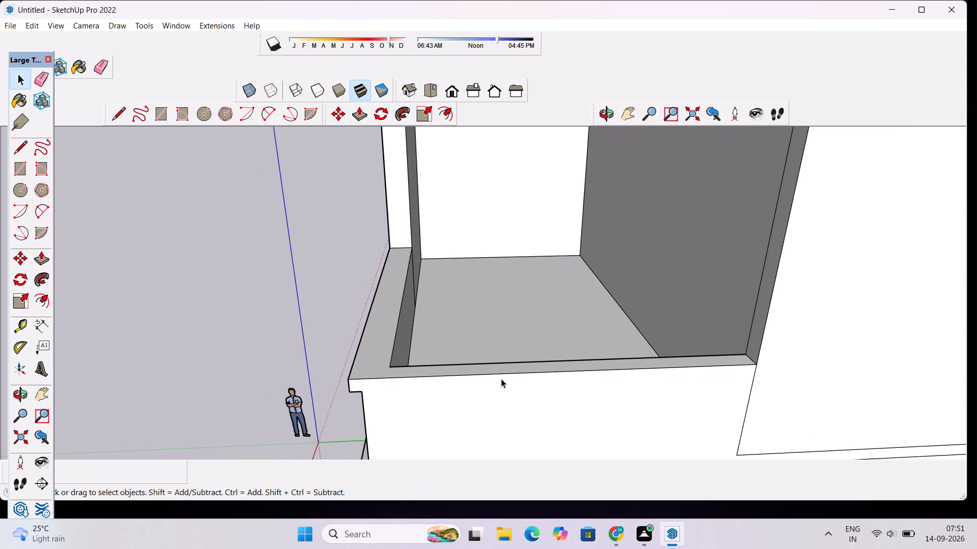
Examine the balcony bands, tower and roof parapet from the side, front and above.
click(602, 118)
drag(566, 356, 586, 358)
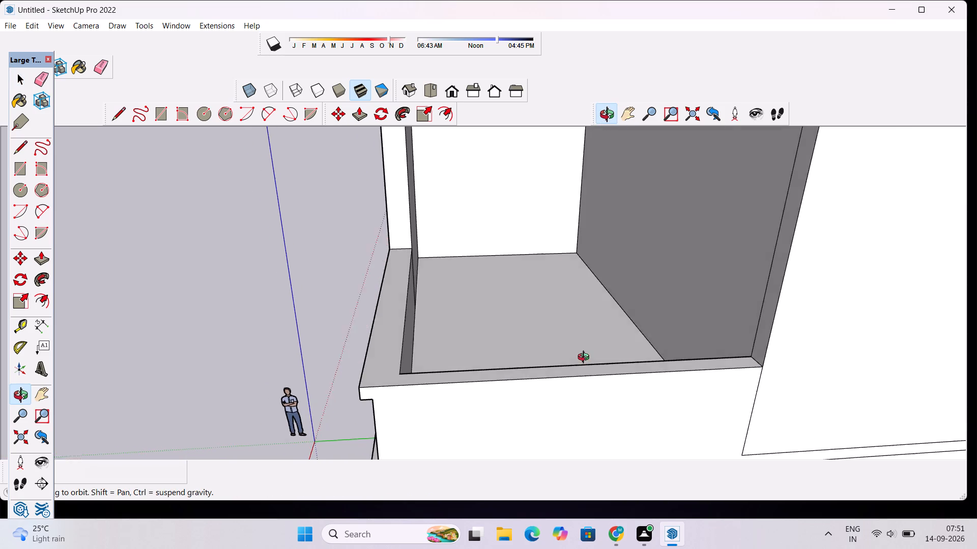
drag(586, 358, 655, 333)
scroll(658, 341, down, 4)
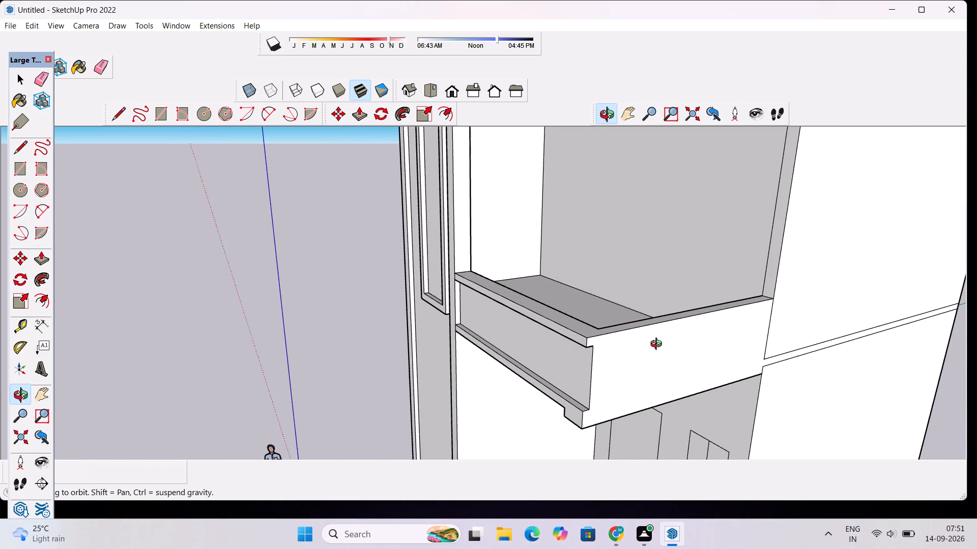
drag(643, 347, 716, 383)
drag(645, 391, 698, 310)
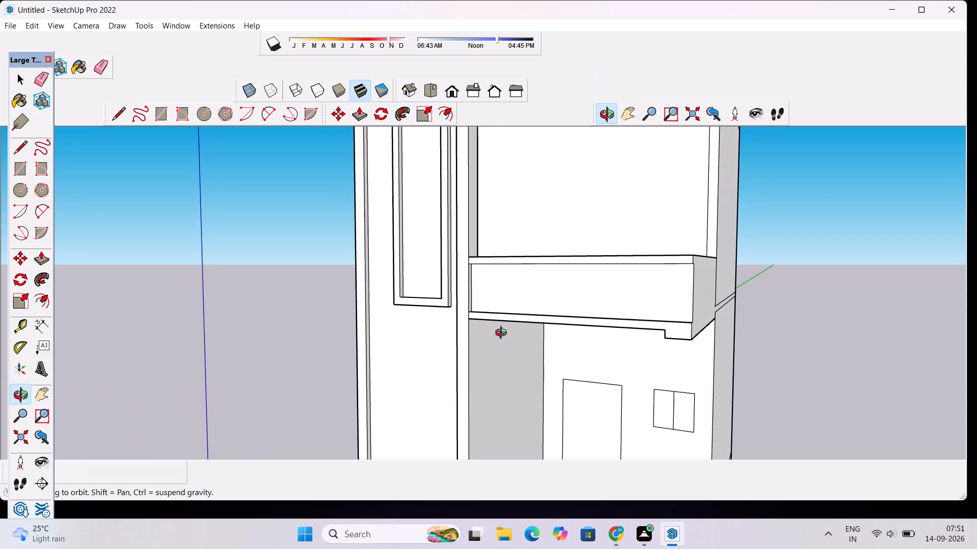
drag(479, 308, 547, 317)
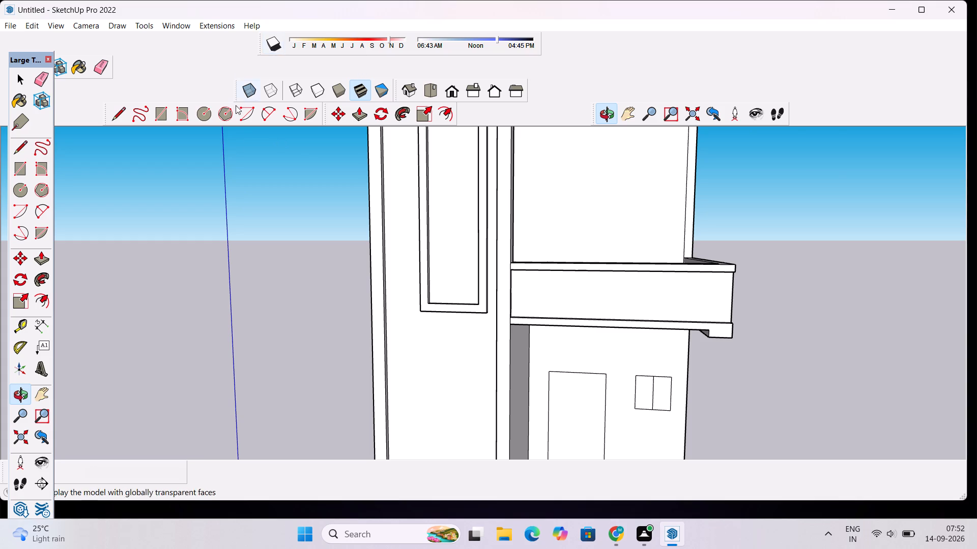
scroll(376, 270, up, 3)
scroll(386, 250, down, 7)
drag(388, 245, 336, 374)
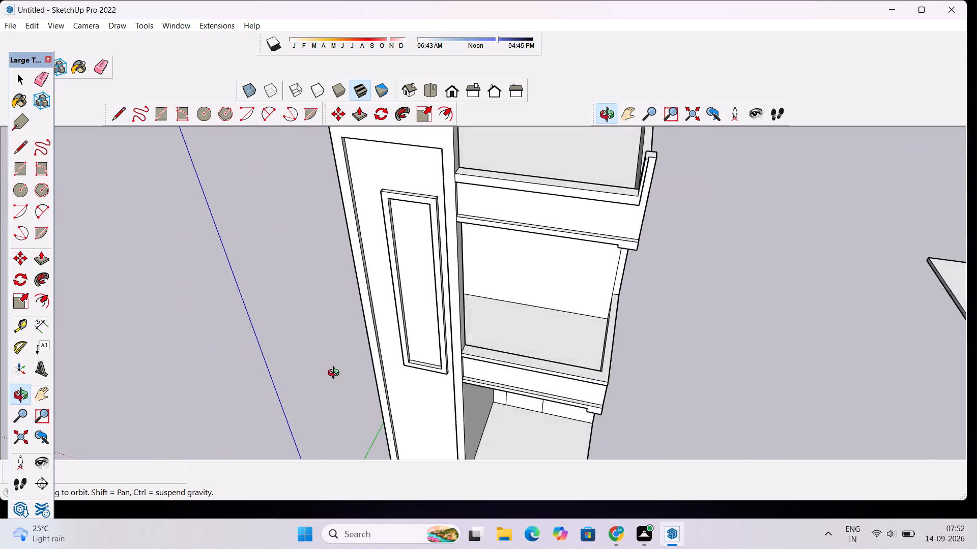
drag(336, 374, 384, 325)
scroll(452, 245, down, 5)
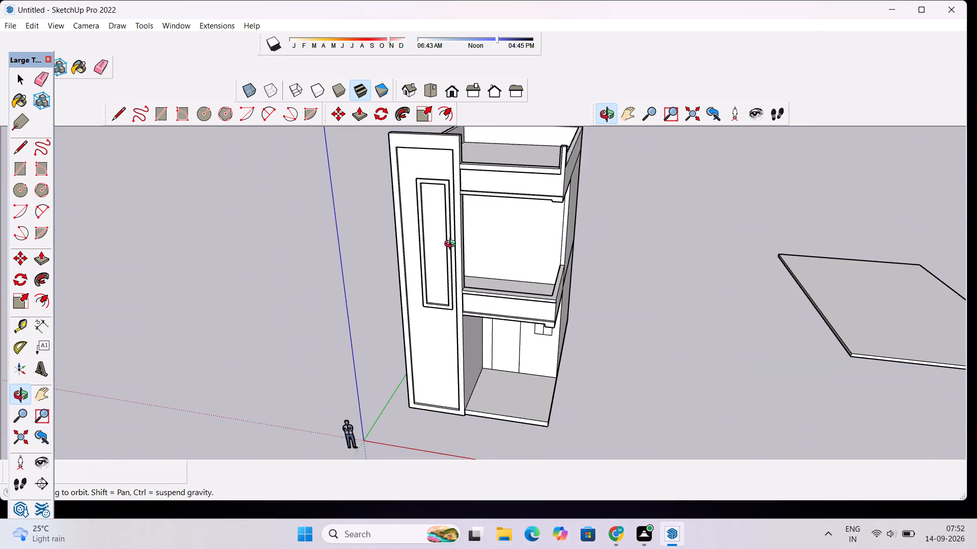
shift+drag(461, 239, 279, 255)
scroll(278, 255, up, 4)
drag(277, 254, 204, 302)
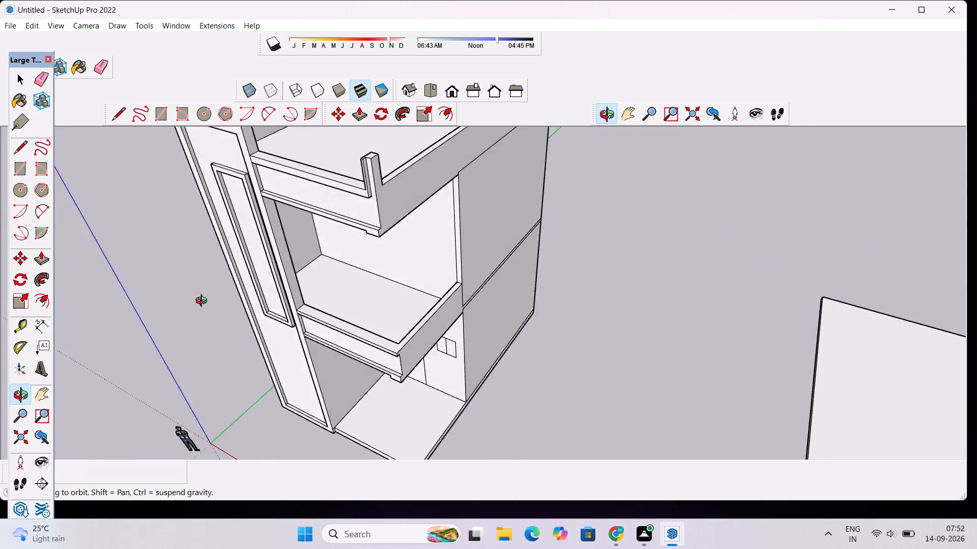
drag(204, 302, 381, 280)
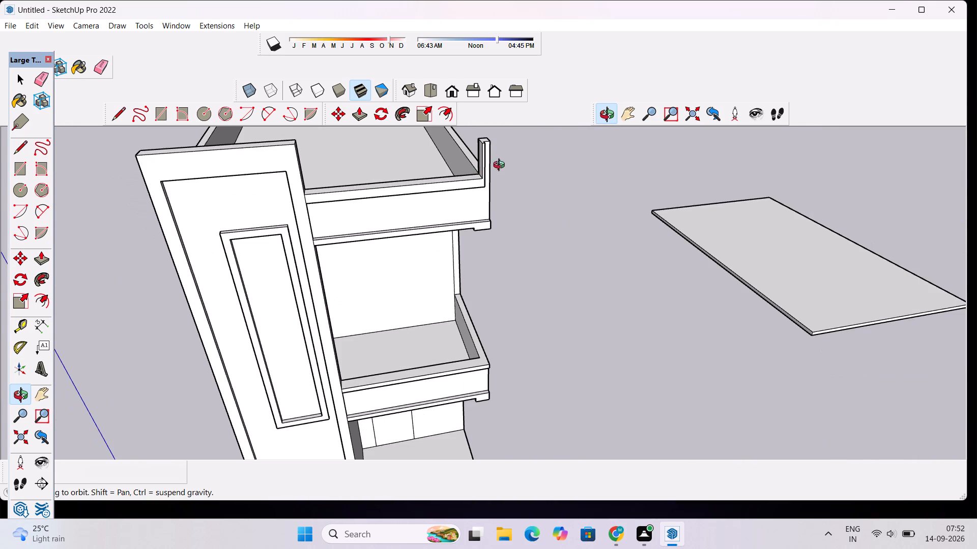
drag(487, 196, 434, 162)
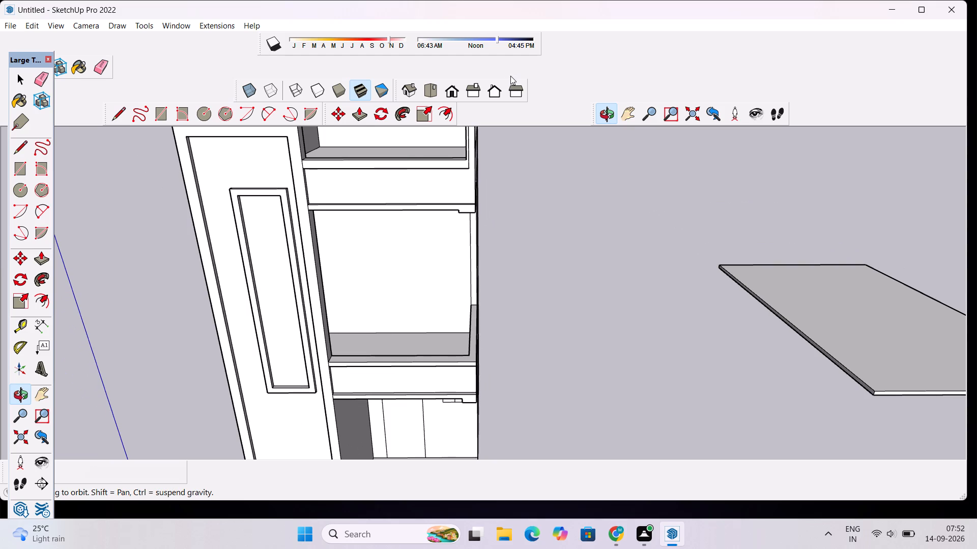
Draw a horizontal line across the roof parapet's outer corner post, 3" below its top, about 6 1/2" long.
scroll(510, 76, down, 5)
scroll(457, 211, down, 6)
shift+drag(463, 165, 463, 218)
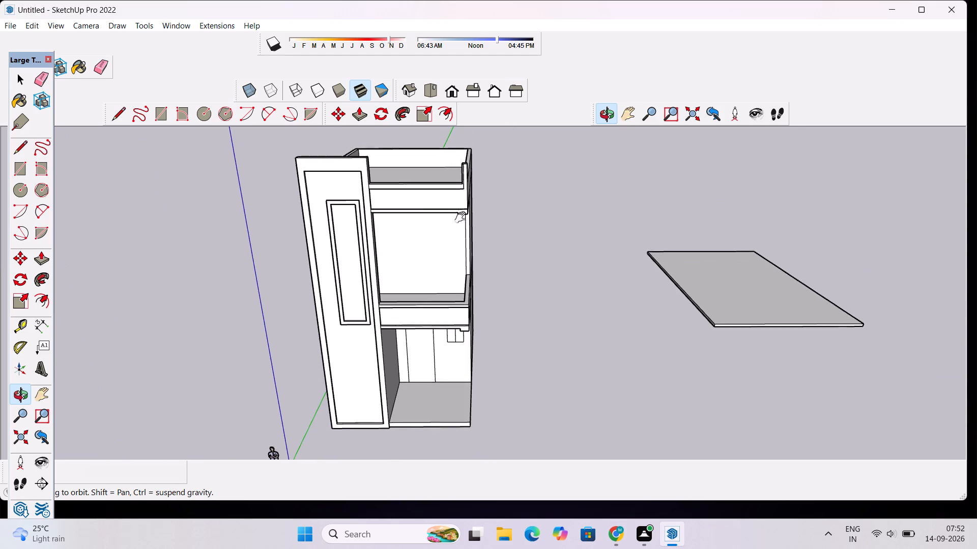
shift+drag(463, 218, 460, 266)
scroll(475, 278, up, 10)
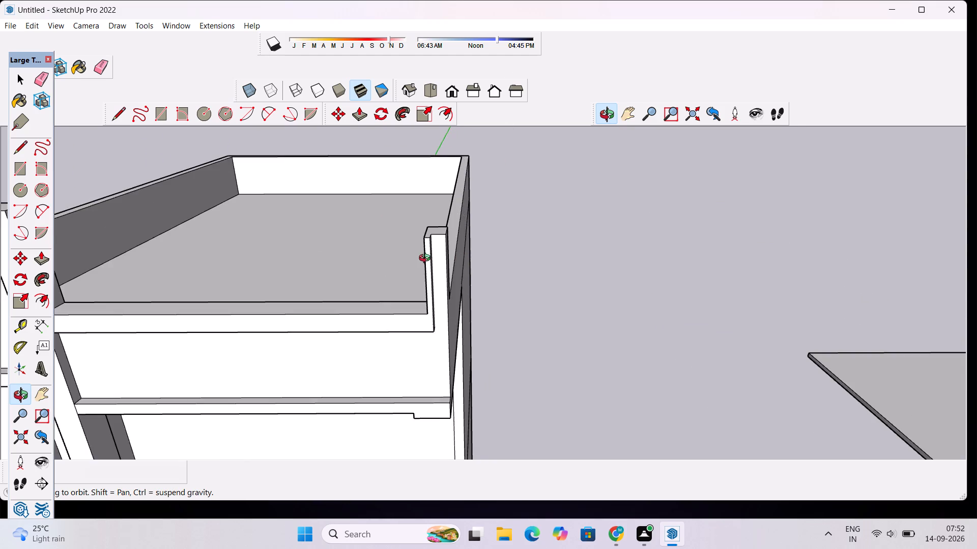
scroll(427, 259, up, 12)
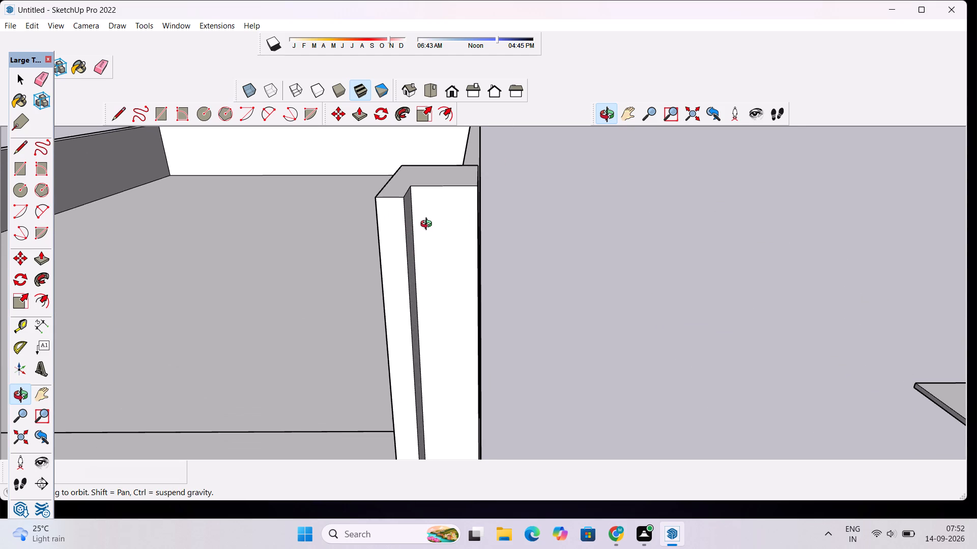
scroll(428, 225, up, 4)
key(l)
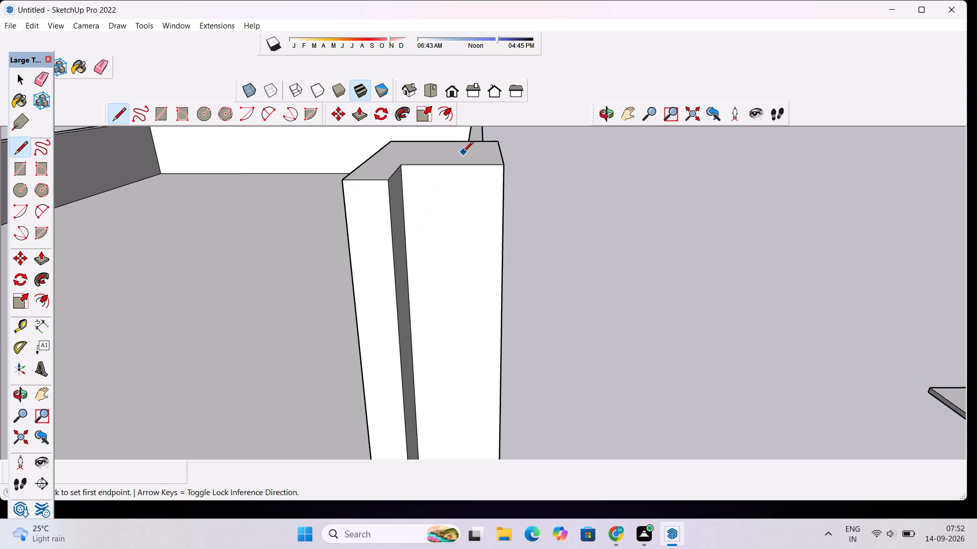
click(501, 167)
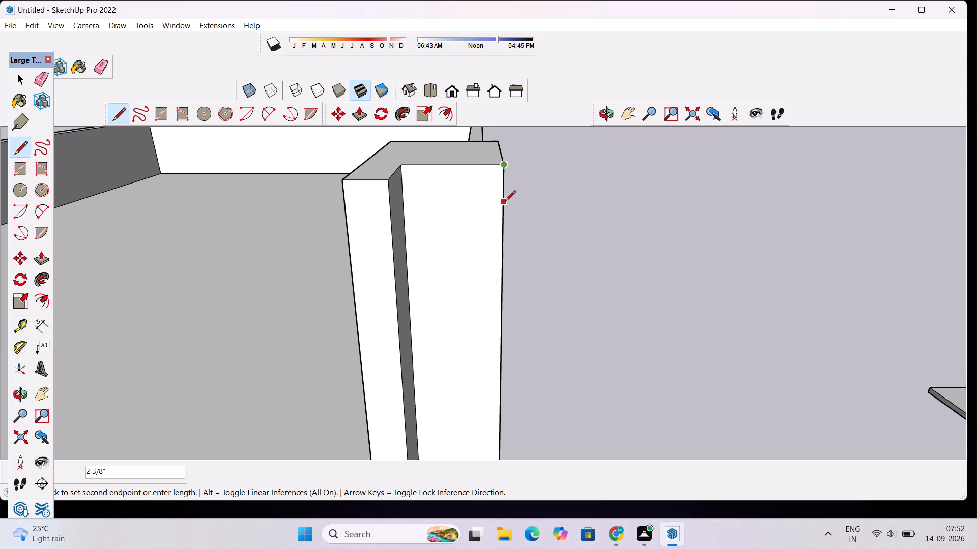
text(3")
key(Return)
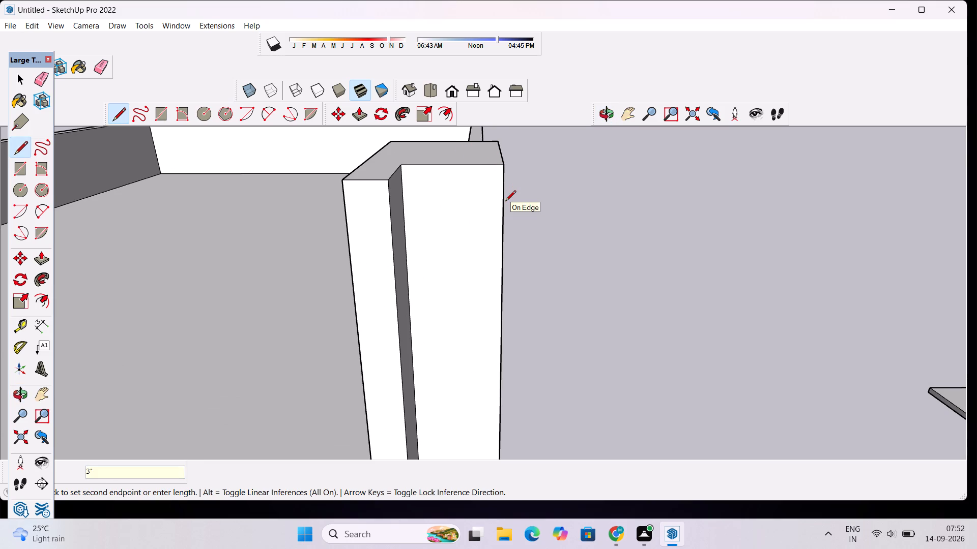
click(505, 211)
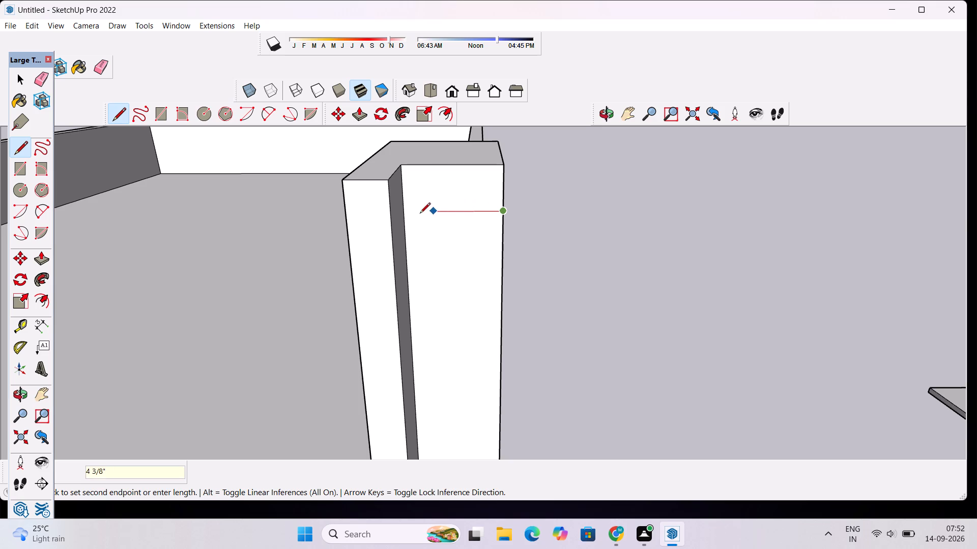
click(401, 216)
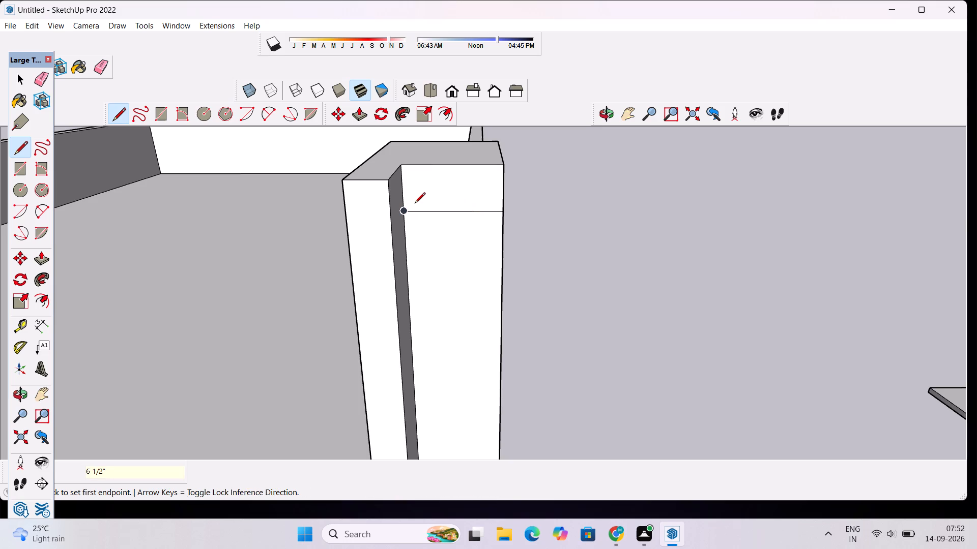
Push/Pull the 3" band atop the parapet's corner post outward 5", flush with the adjoining vertical strip.
key(space)
key(space)
click(457, 191)
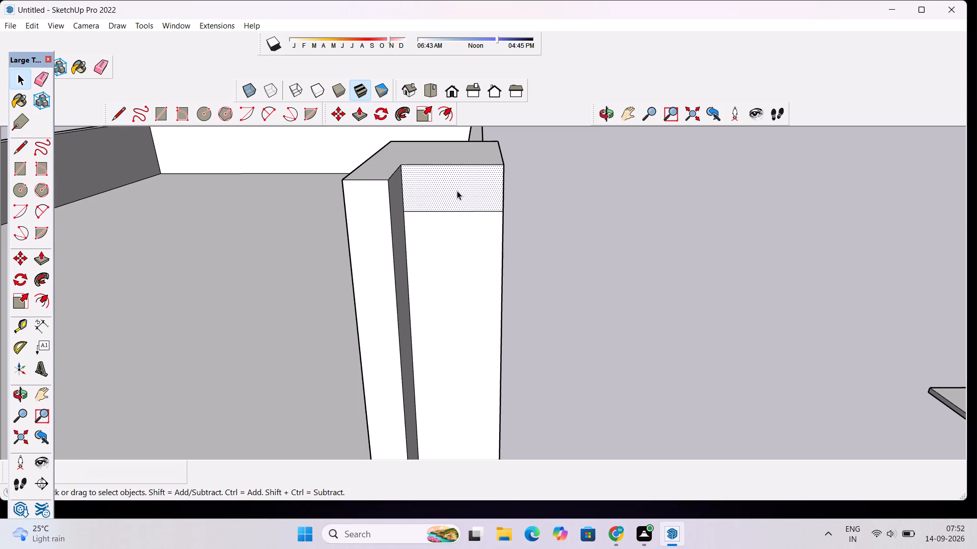
key(p)
click(457, 191)
click(373, 190)
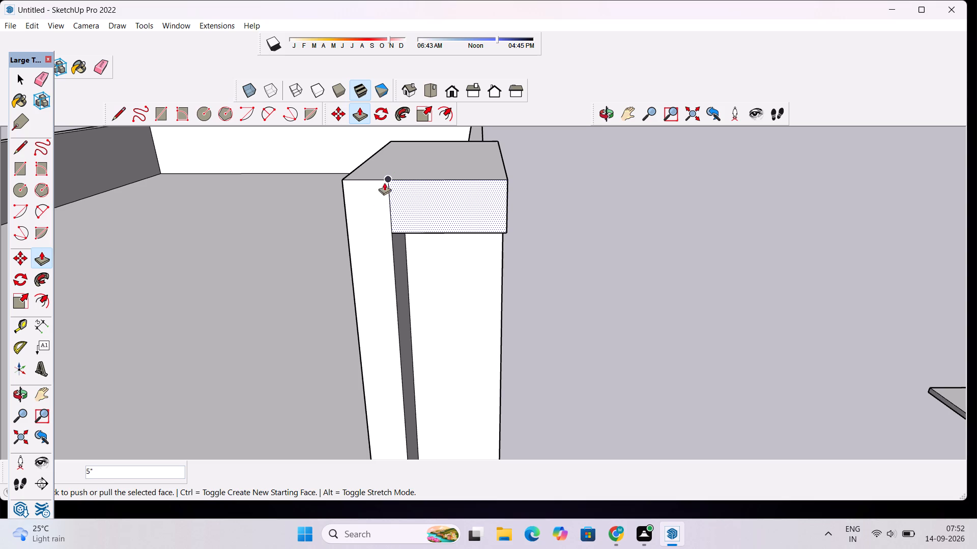
Erase the seam line between the corner post's top band and the adjoining vertical strip.
click(605, 119)
drag(581, 227, 581, 228)
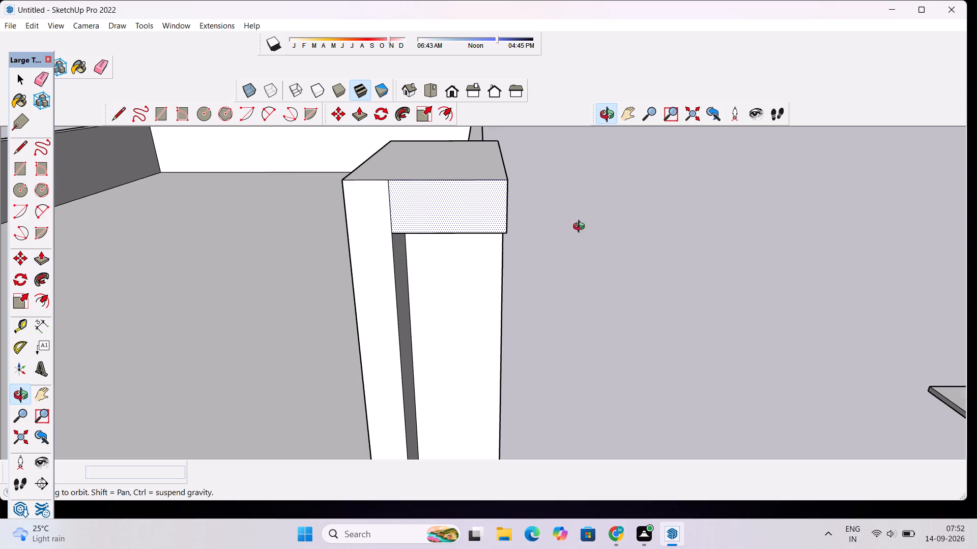
drag(581, 228, 489, 193)
scroll(488, 191, down, 9)
drag(446, 243, 543, 169)
scroll(543, 169, down, 11)
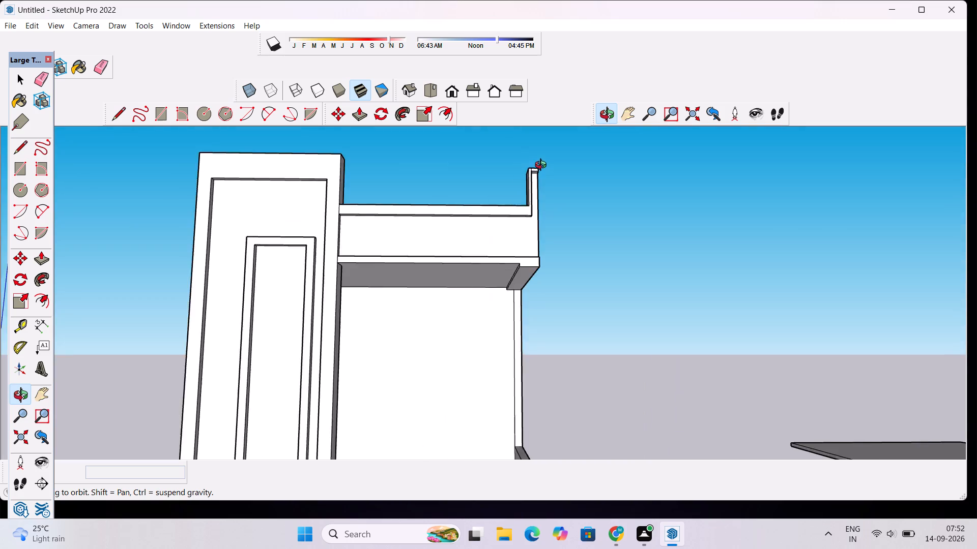
drag(543, 210, 544, 289)
scroll(539, 274, up, 8)
scroll(545, 173, up, 3)
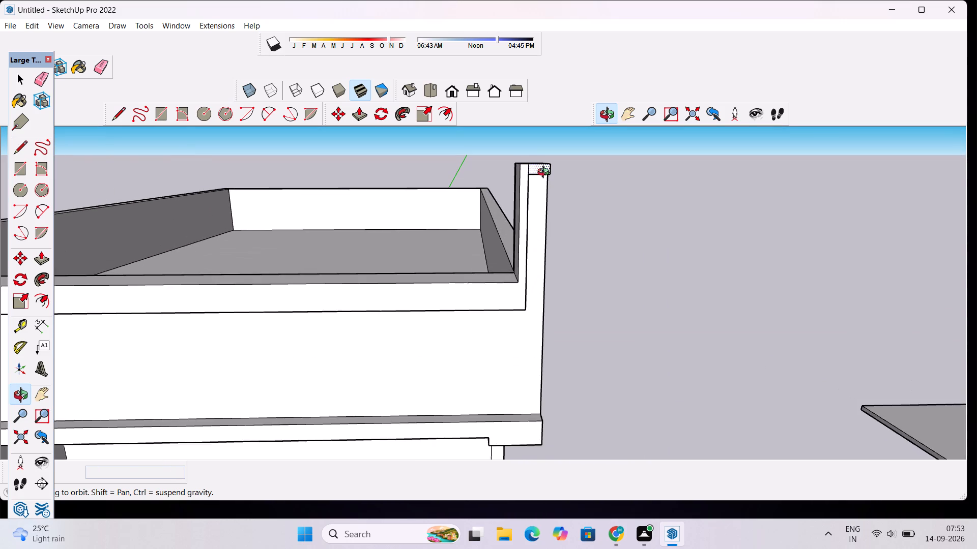
shift+drag(545, 173, 498, 223)
shift+scroll(489, 216, up, 12)
key(space)
key(e)
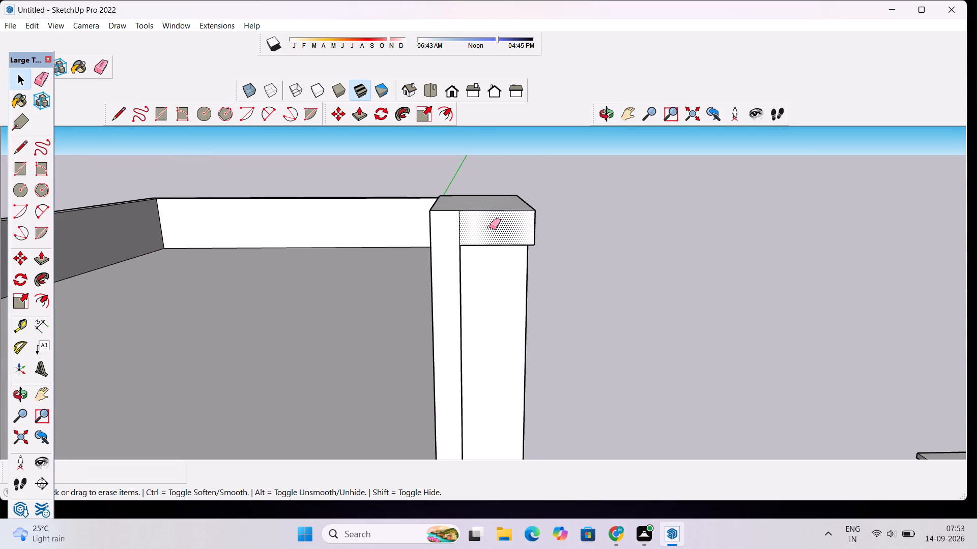
scroll(490, 227, up, 5)
click(438, 220)
Erase the vertical line on the upper-storey front wall near its outer corner, between the overhang and the balcony.
scroll(439, 216, down, 4)
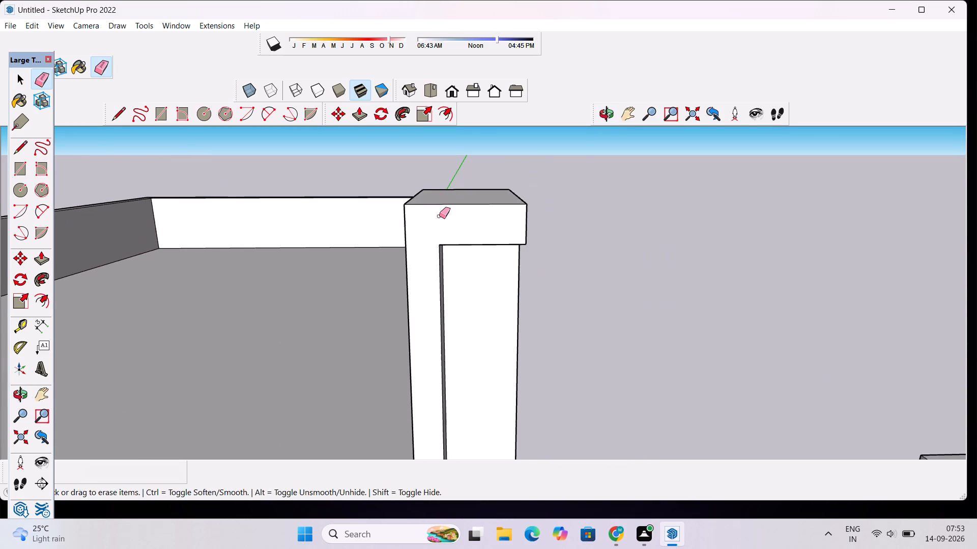
scroll(439, 216, down, 18)
click(610, 108)
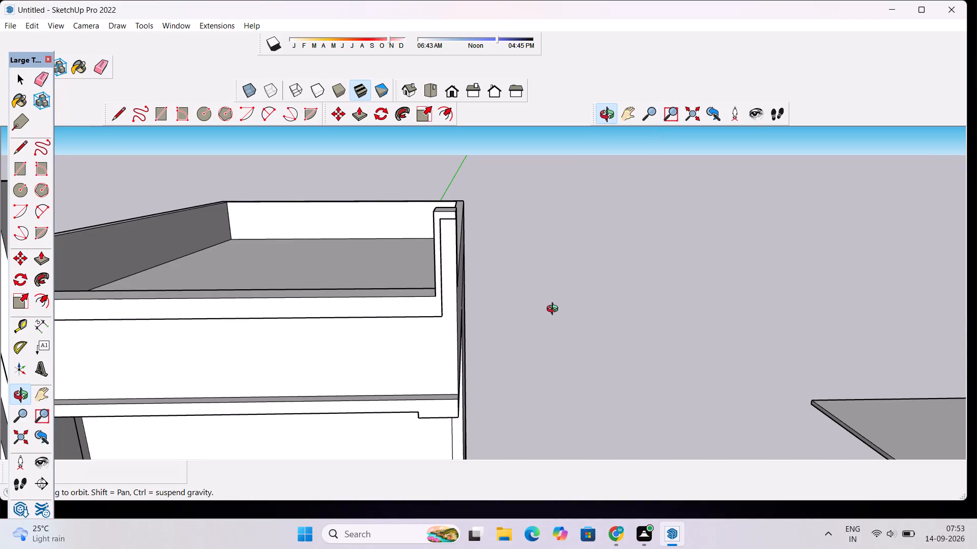
drag(553, 313, 554, 243)
scroll(518, 233, down, 7)
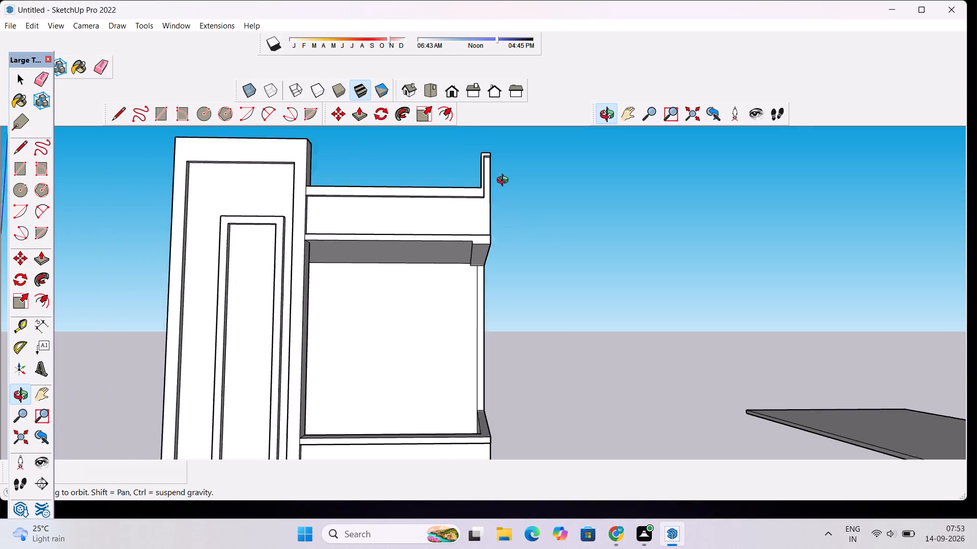
scroll(505, 181, down, 2)
scroll(488, 316, up, 8)
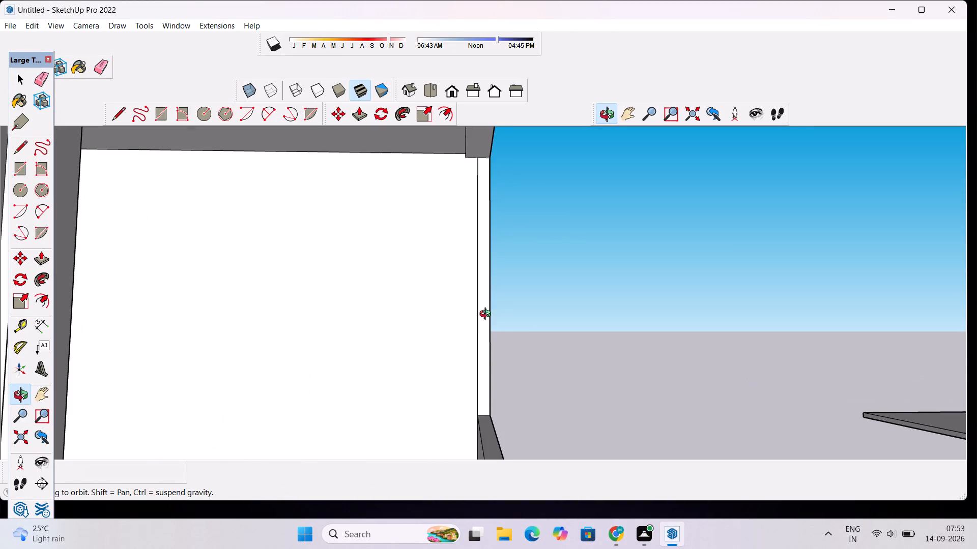
scroll(487, 315, up, 1)
key(e)
click(476, 256)
scroll(476, 252, down, 5)
scroll(476, 252, up, 1)
scroll(476, 251, down, 8)
scroll(451, 378, up, 4)
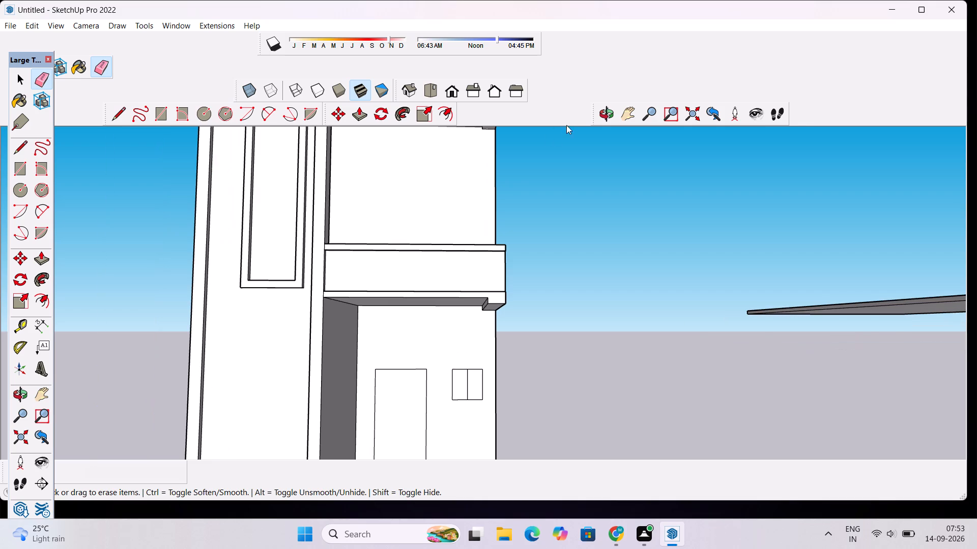
Examine the whole front elevation and side face, checking the tower, roof parapet post and balcony bands.
click(604, 111)
drag(580, 206, 274, 323)
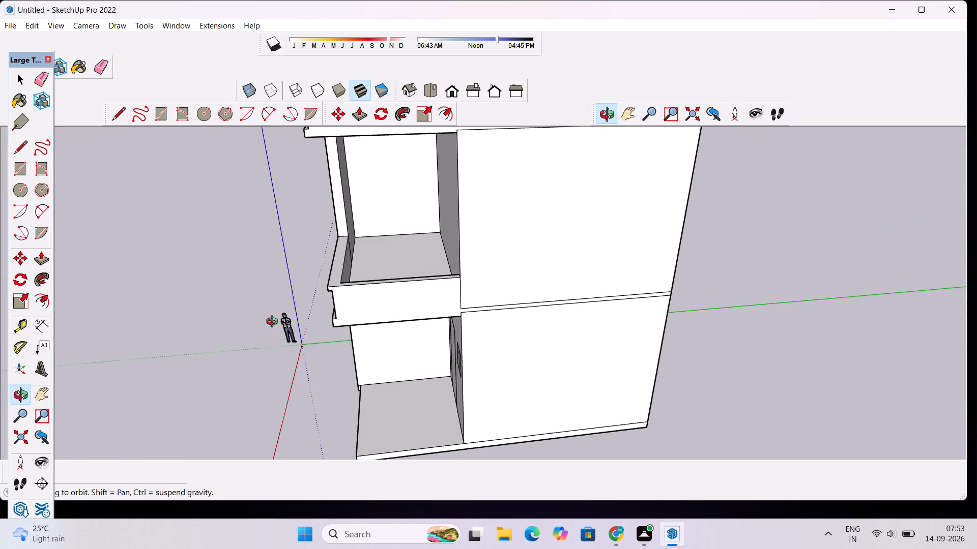
drag(274, 323, 555, 304)
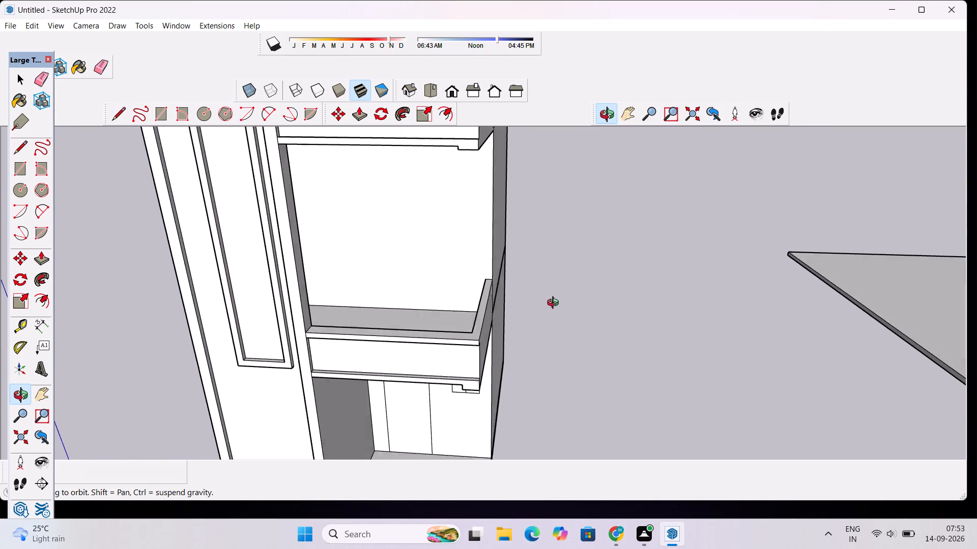
drag(555, 304, 556, 303)
scroll(480, 279, down, 8)
drag(312, 299, 361, 284)
scroll(456, 255, up, 4)
drag(497, 302, 413, 309)
scroll(349, 254, up, 4)
drag(397, 246, 393, 273)
shift+drag(386, 262, 394, 298)
scroll(375, 315, down, 5)
drag(373, 314, 401, 276)
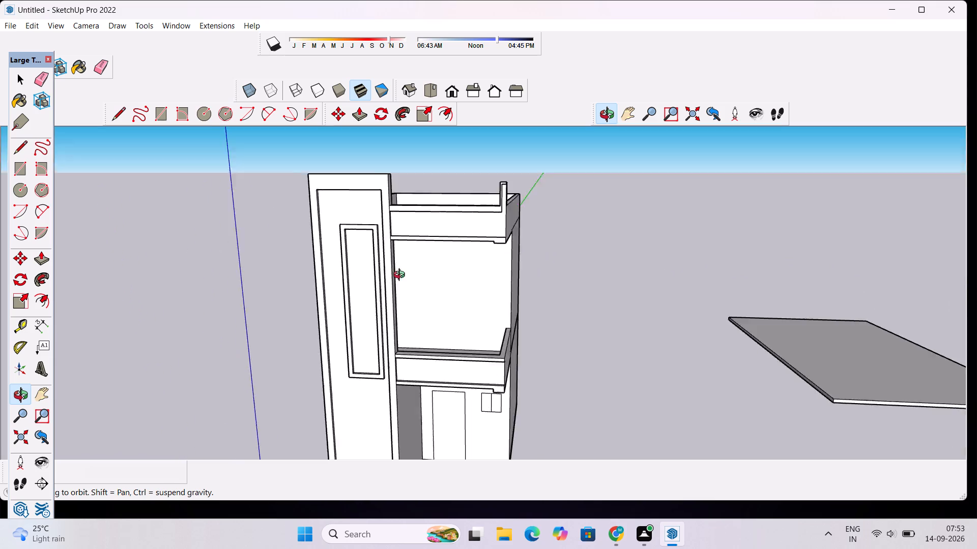
drag(401, 276, 446, 209)
shift+drag(472, 154, 434, 220)
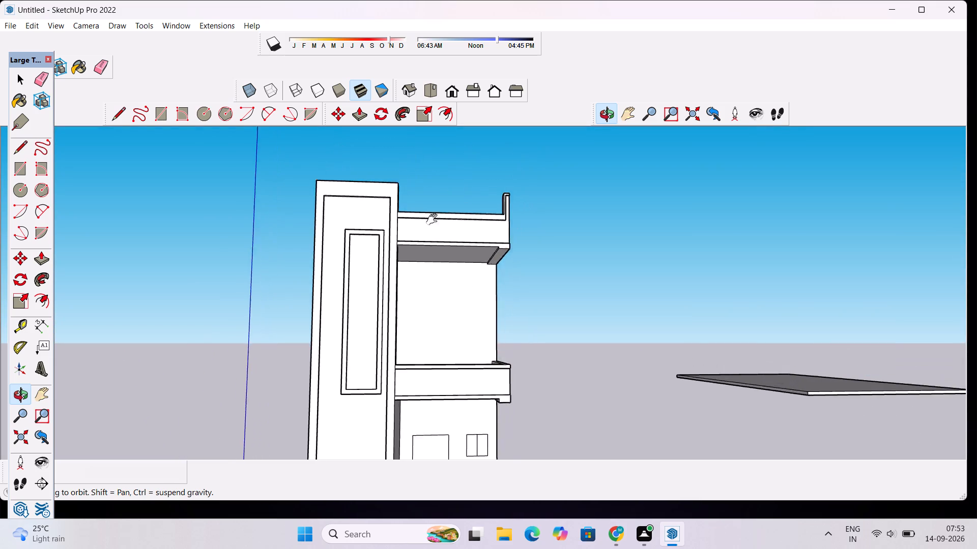
shift+drag(434, 220, 385, 278)
scroll(407, 208, down, 4)
drag(412, 213, 412, 258)
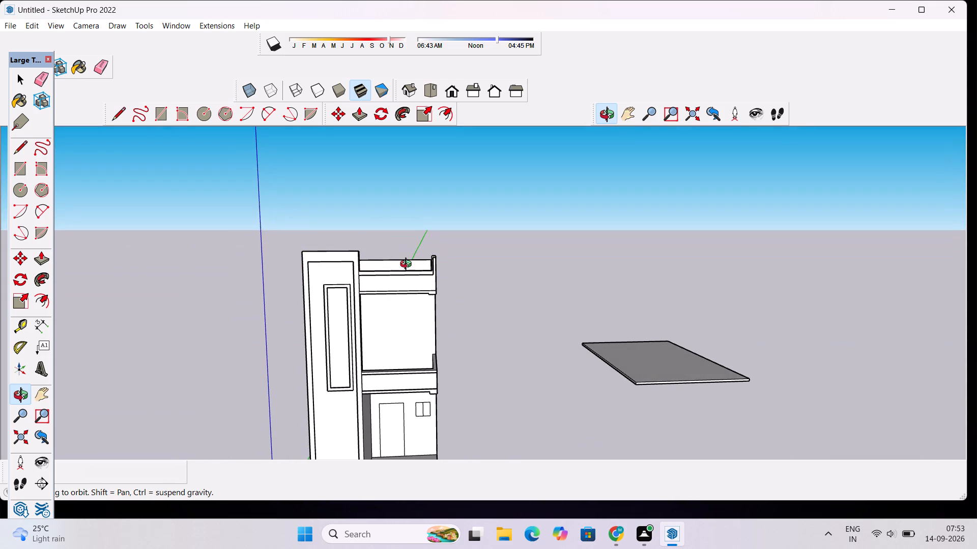
scroll(390, 293, up, 4)
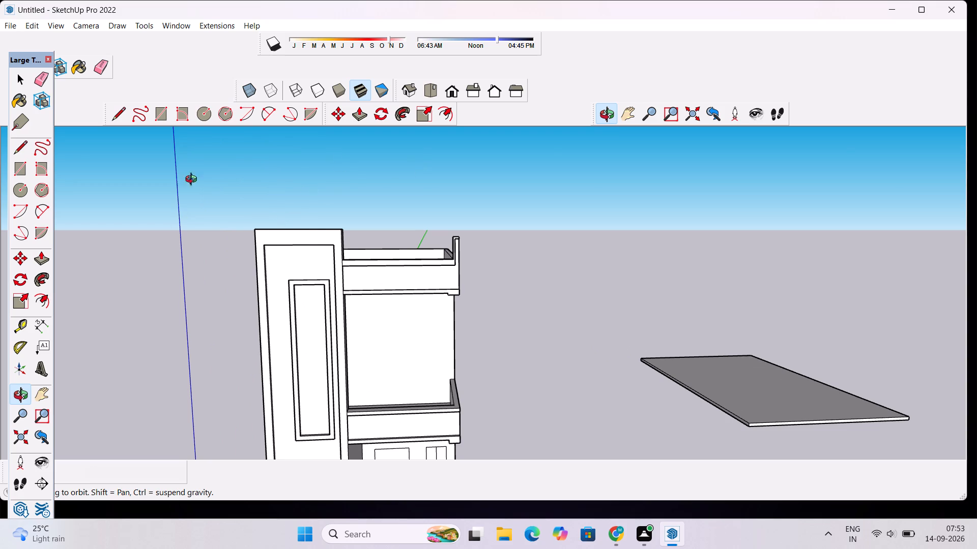
scroll(253, 230, down, 4)
scroll(372, 264, up, 8)
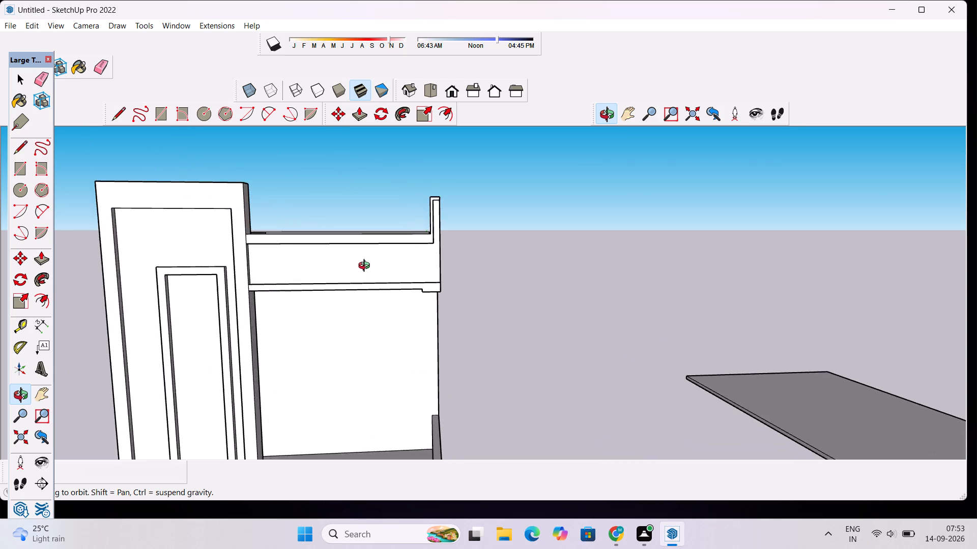
Examine the roof parapet, tower and overhang from the front and both sides of the house.
scroll(358, 257, up, 4)
scroll(358, 250, down, 5)
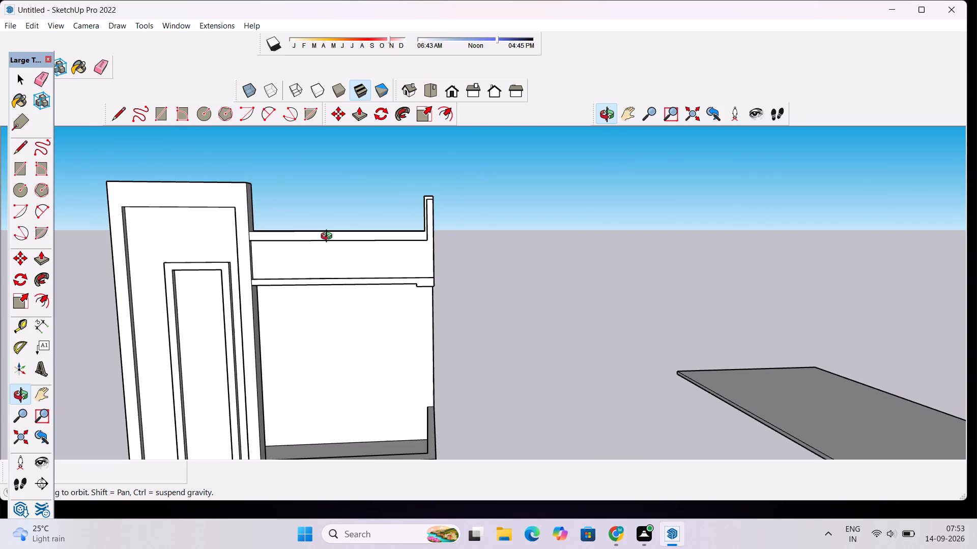
click(606, 117)
drag(415, 303, 128, 283)
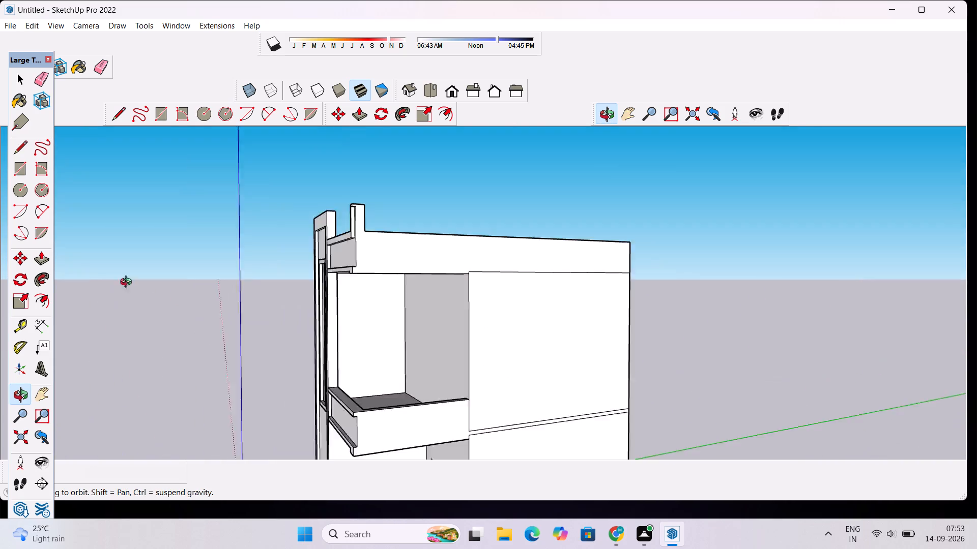
drag(128, 283, 372, 264)
scroll(373, 251, down, 6)
drag(378, 239, 416, 280)
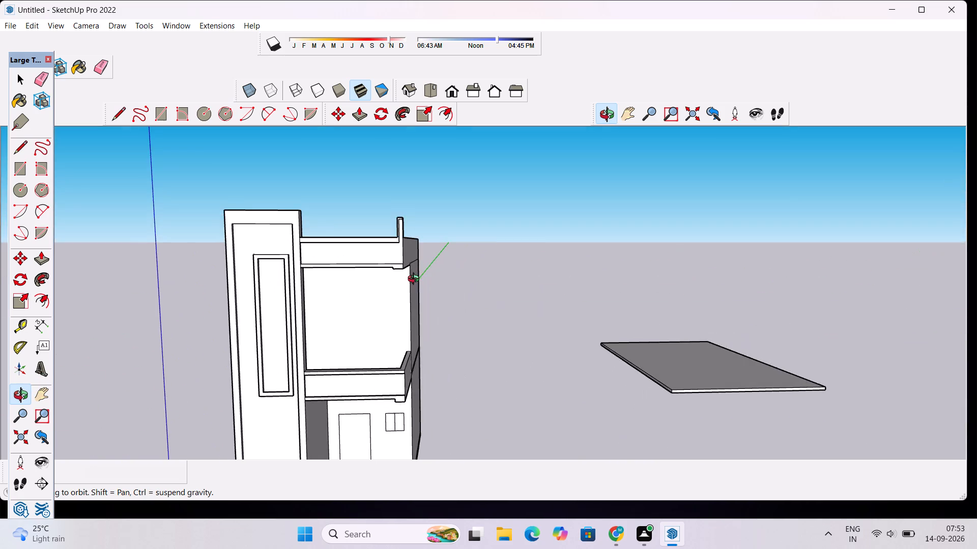
drag(416, 280, 362, 304)
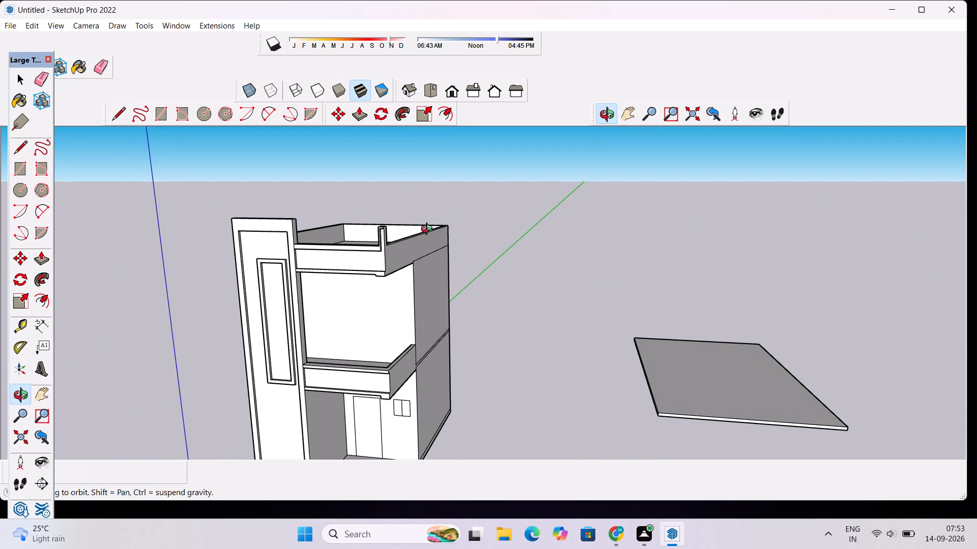
scroll(339, 280, up, 5)
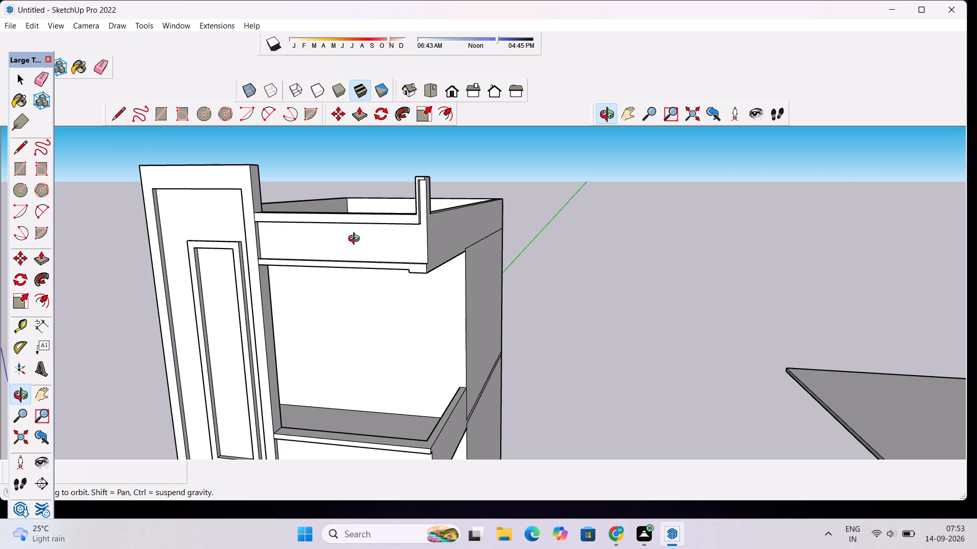
scroll(357, 238, down, 4)
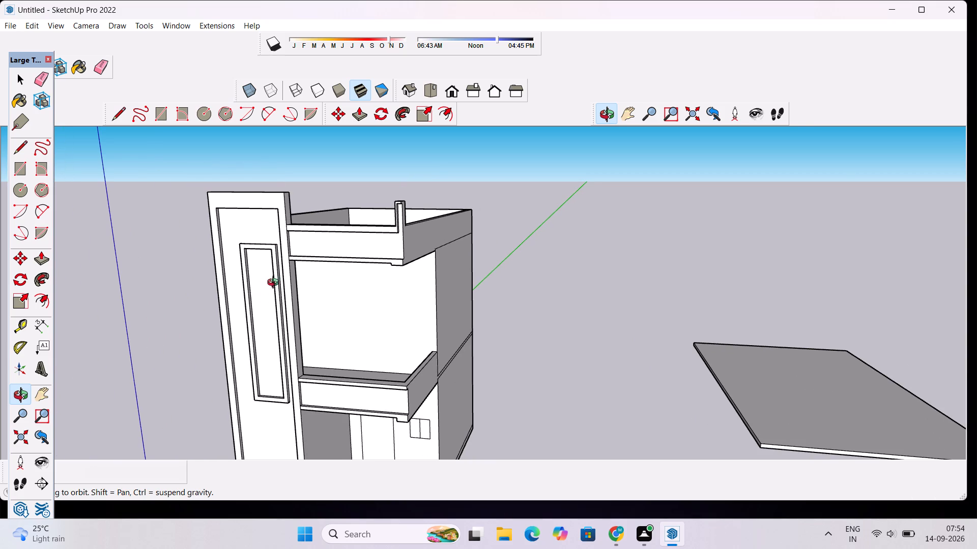
scroll(315, 262, down, 4)
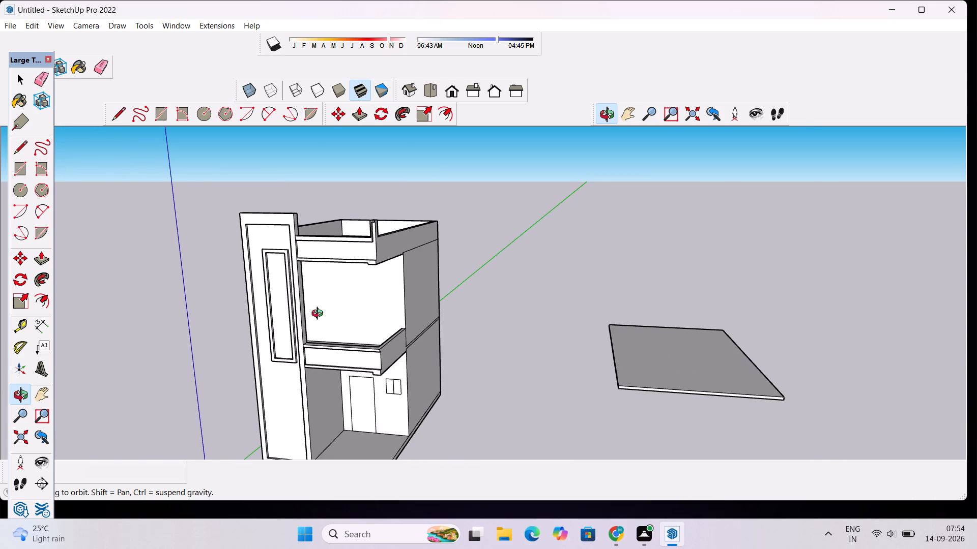
scroll(318, 315, up, 5)
drag(286, 319, 447, 272)
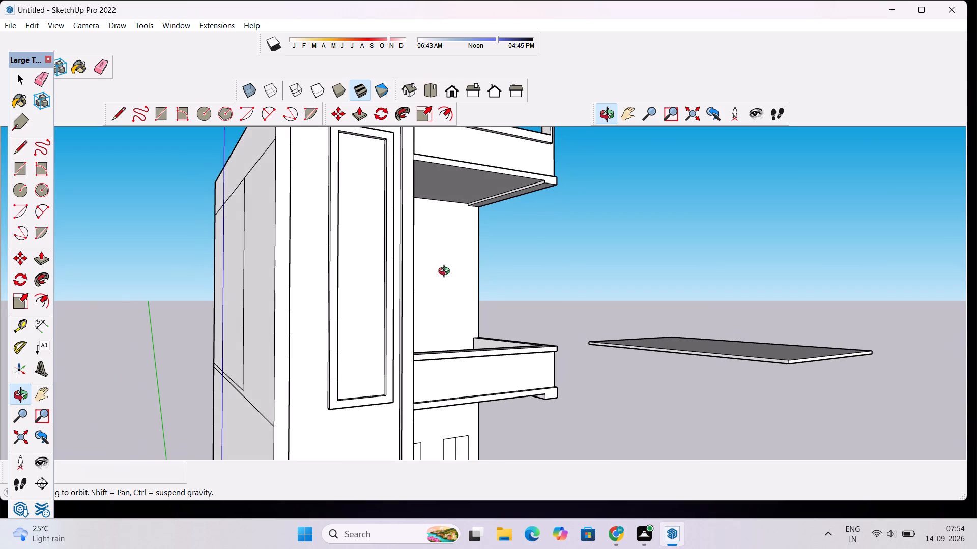
scroll(485, 266, down, 2)
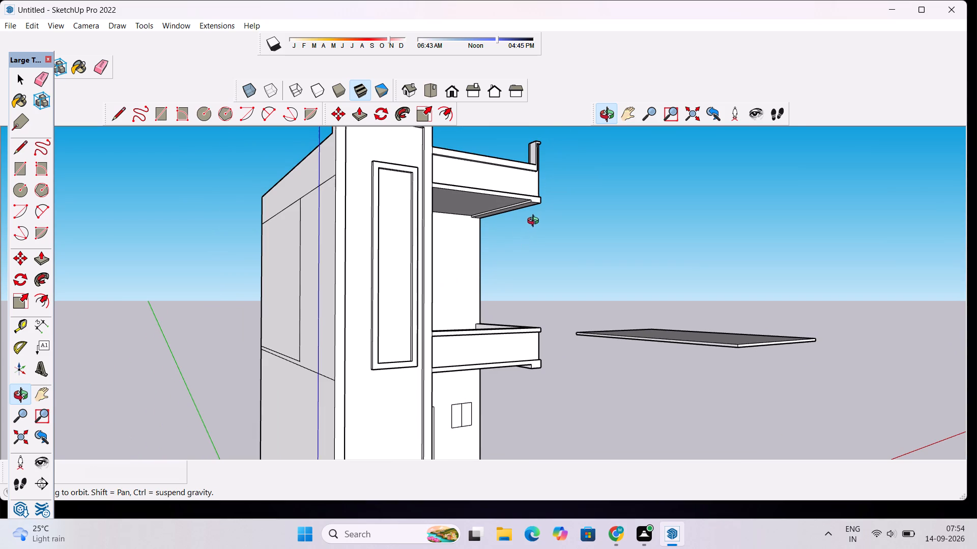
scroll(542, 212, down, 2)
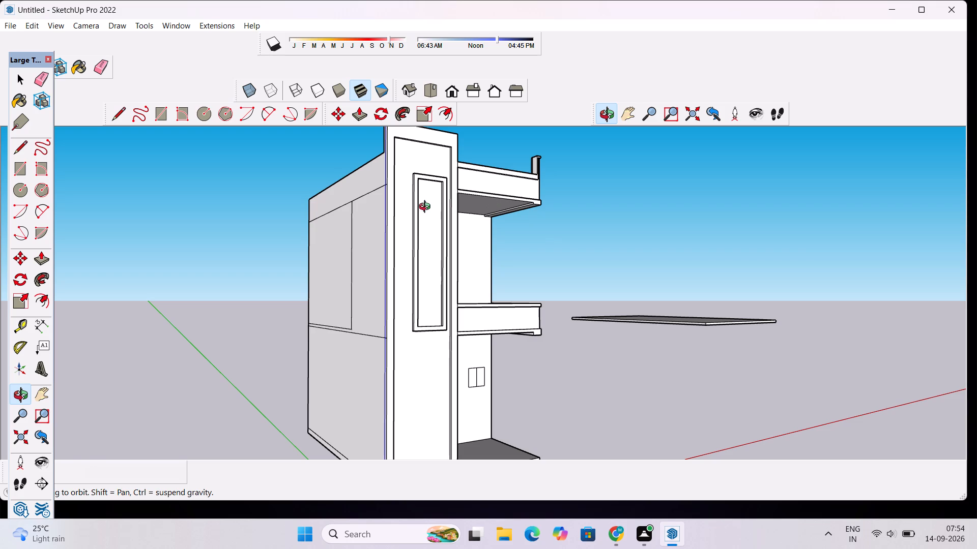
scroll(434, 213, down, 4)
drag(565, 250, 373, 299)
drag(379, 311, 413, 315)
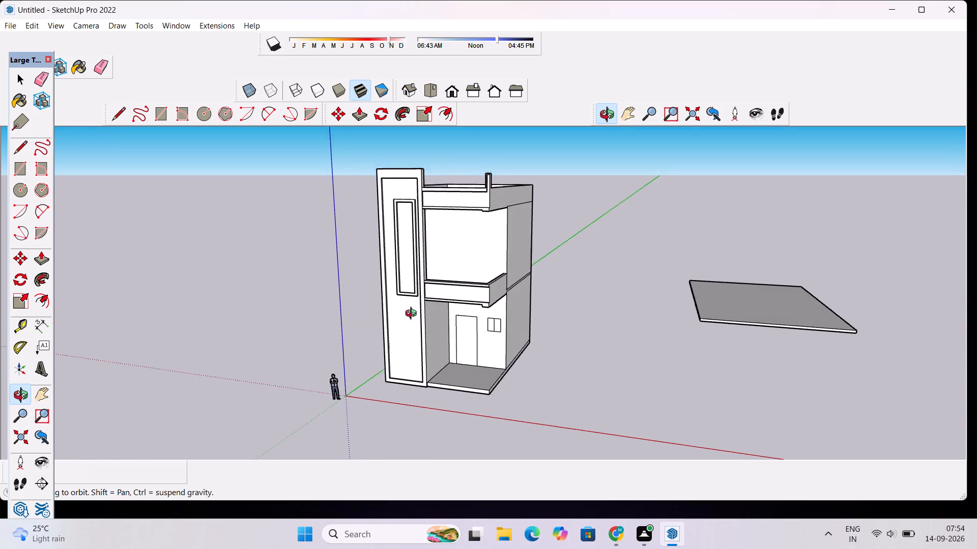
drag(413, 315, 479, 301)
scroll(520, 247, down, 3)
scroll(520, 247, up, 5)
shift+drag(522, 249, 437, 270)
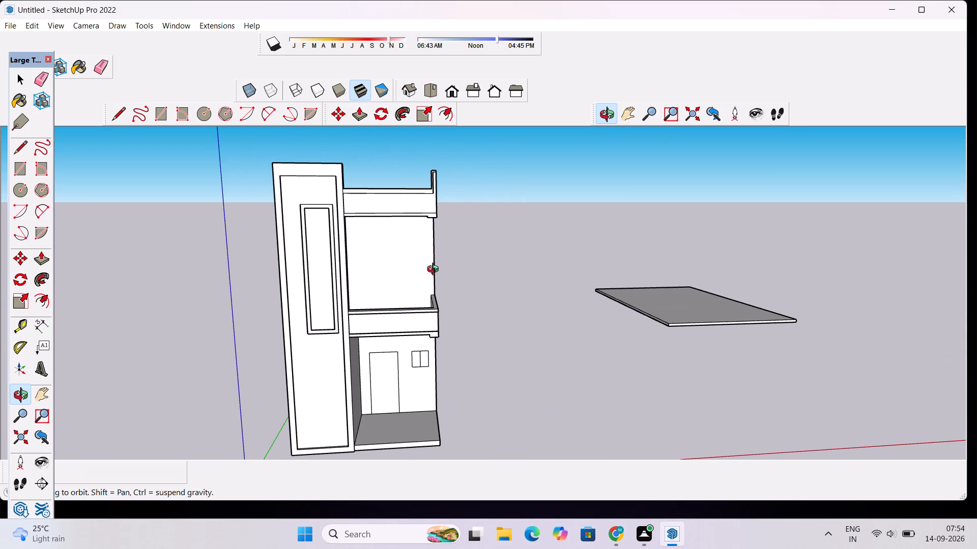
scroll(411, 283, up, 4)
drag(468, 250, 262, 270)
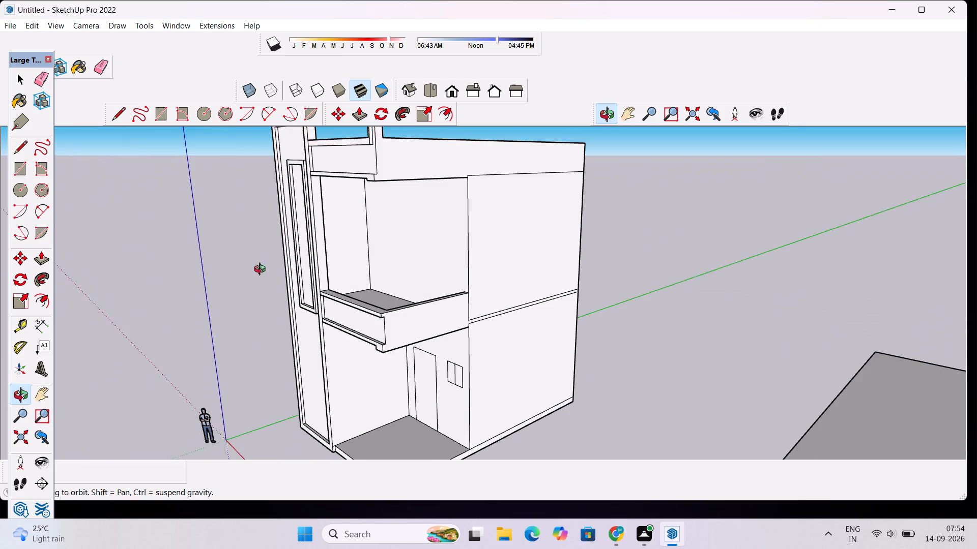
drag(262, 270, 414, 227)
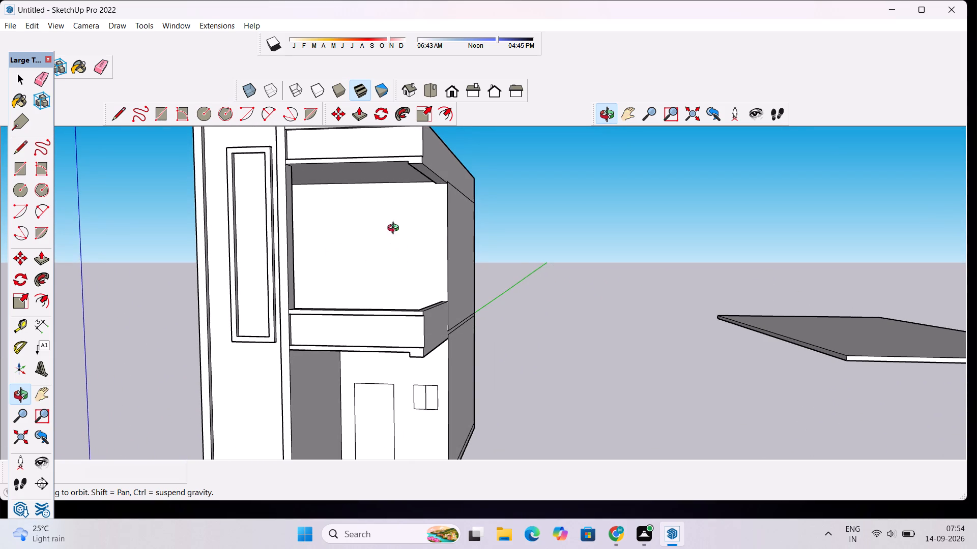
Examine the upper-storey front wall and the balcony's bands and corner profile from the front, side and below.
scroll(343, 291, up, 1)
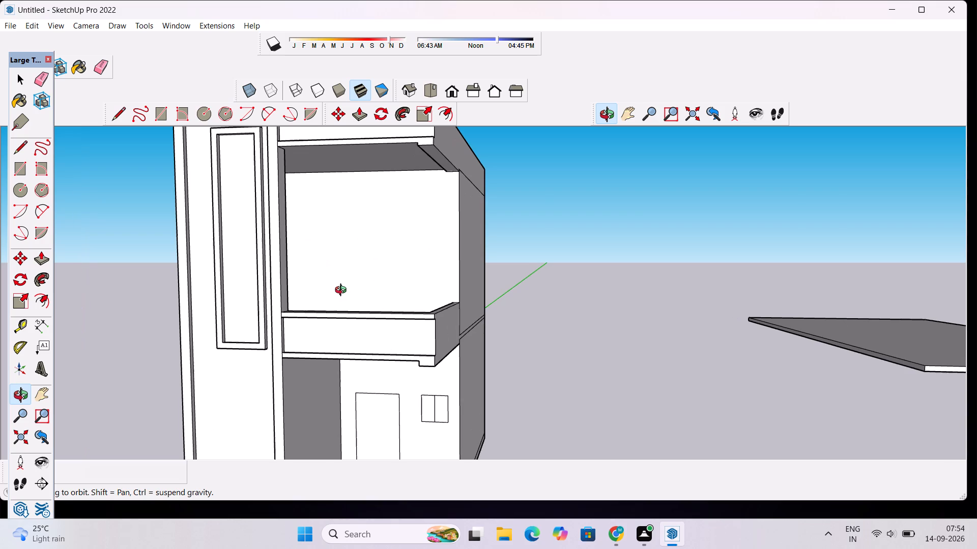
scroll(358, 265, down, 3)
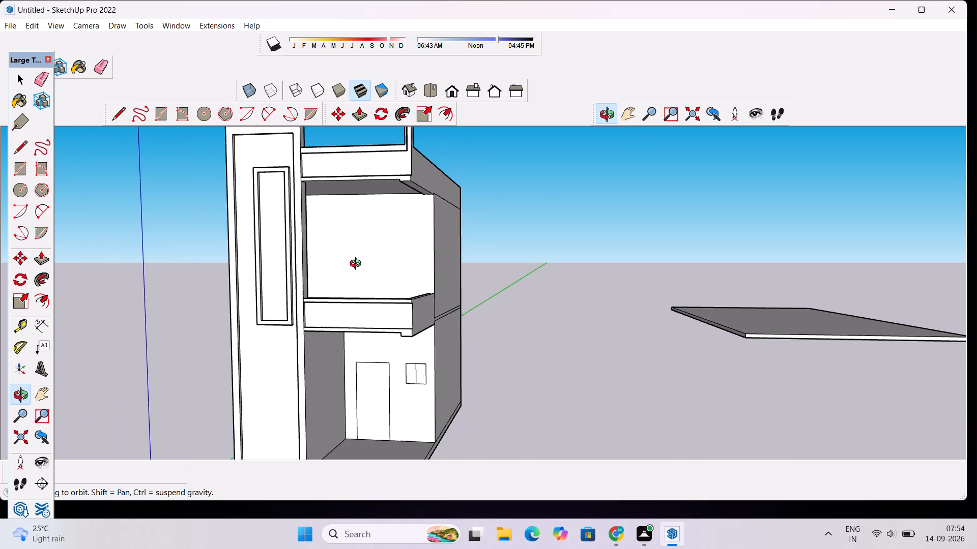
scroll(358, 265, up, 5)
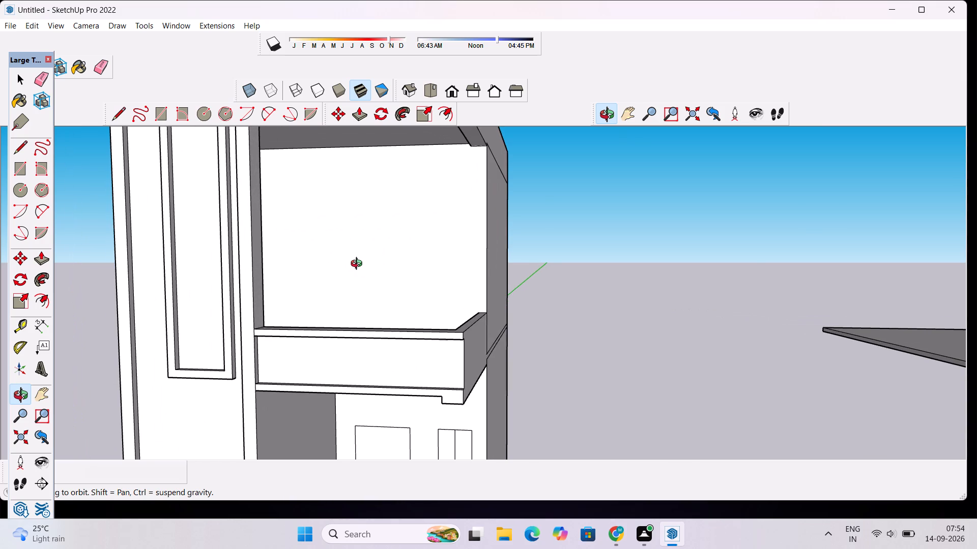
scroll(363, 262, up, 2)
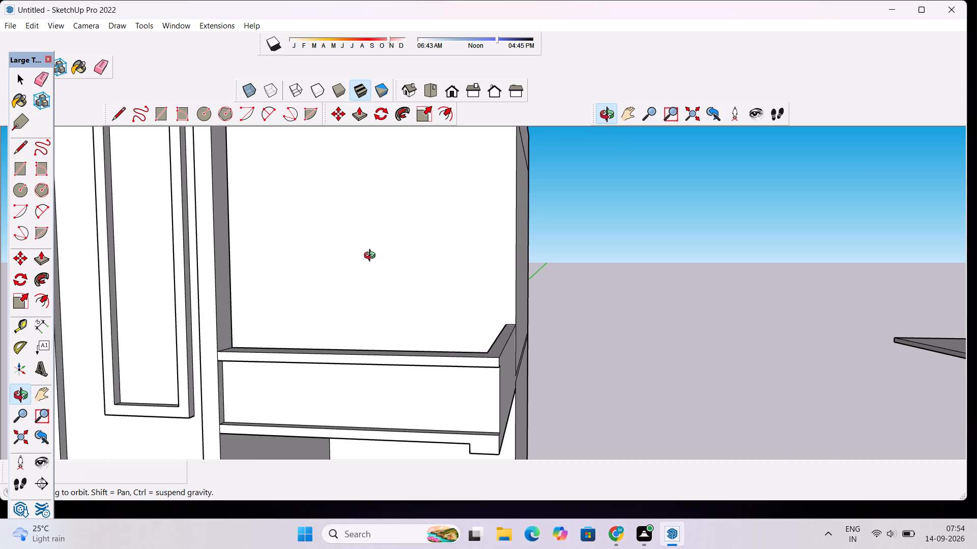
scroll(372, 261, down, 3)
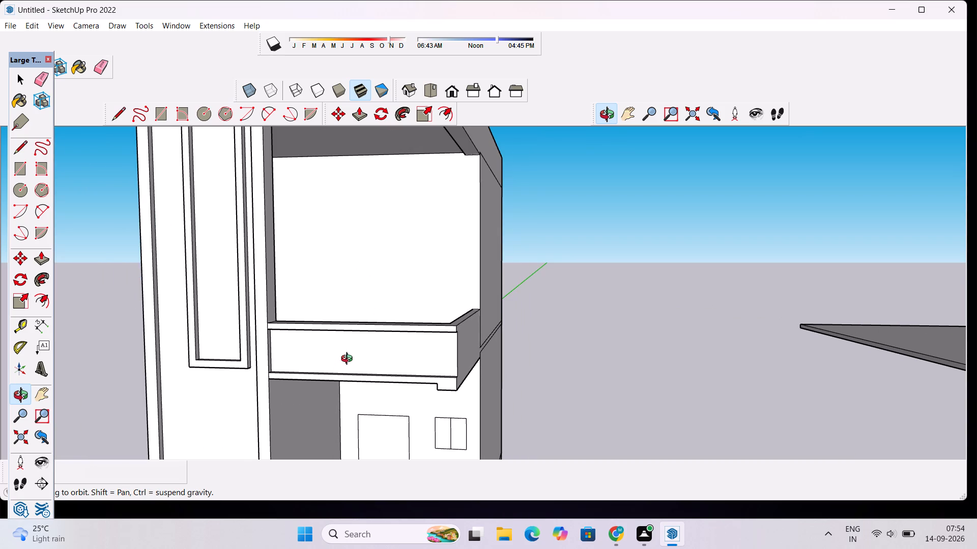
scroll(355, 347, down, 3)
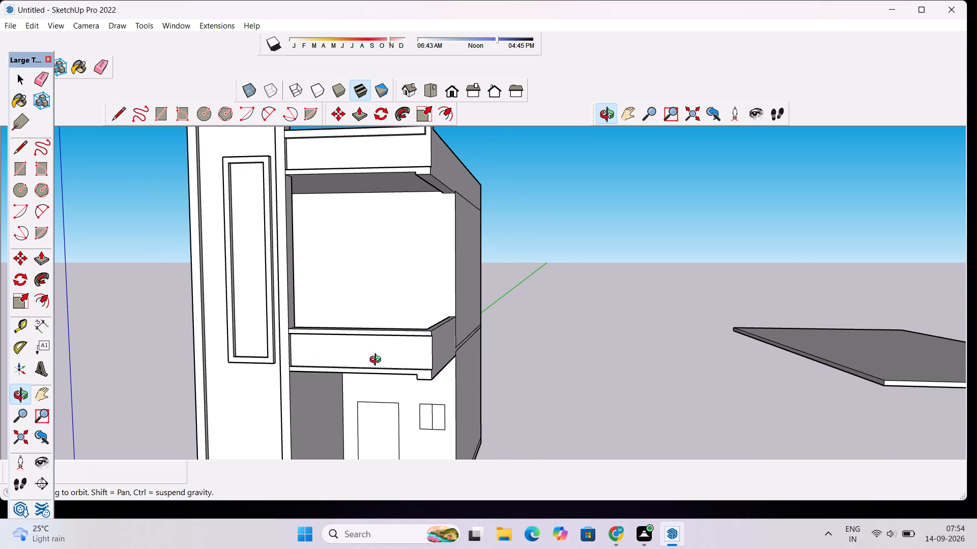
scroll(381, 353, down, 4)
scroll(427, 388, up, 8)
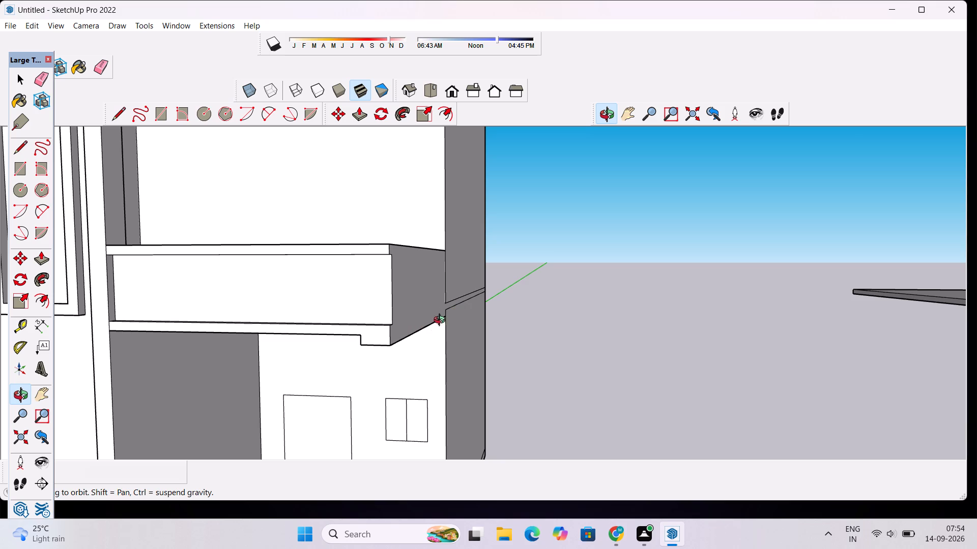
scroll(414, 329, up, 3)
scroll(414, 327, down, 2)
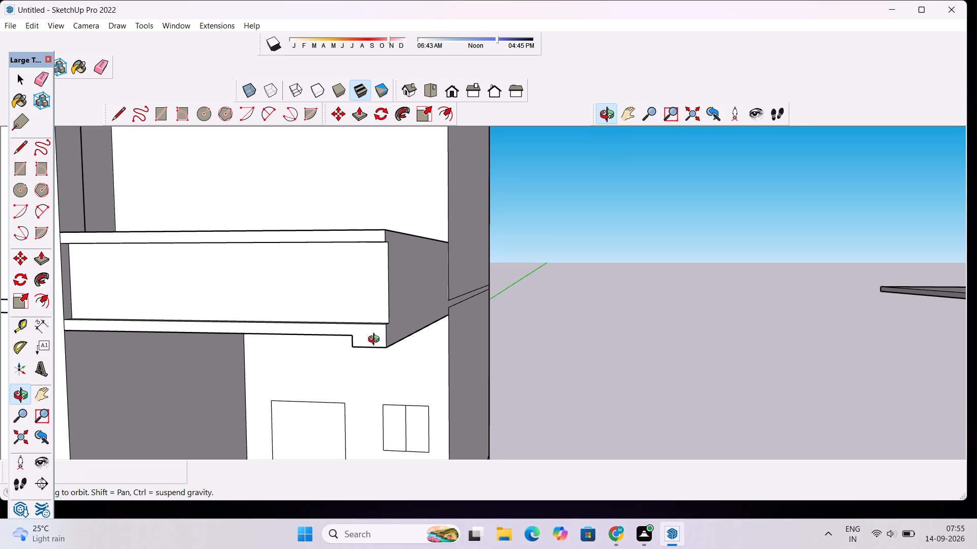
scroll(359, 327, down, 5)
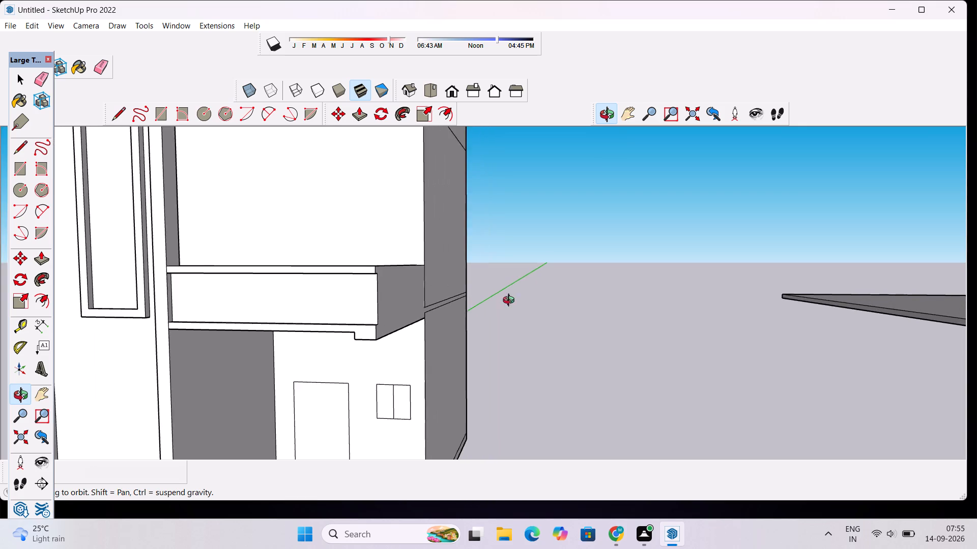
drag(503, 302, 481, 348)
scroll(314, 351, down, 1)
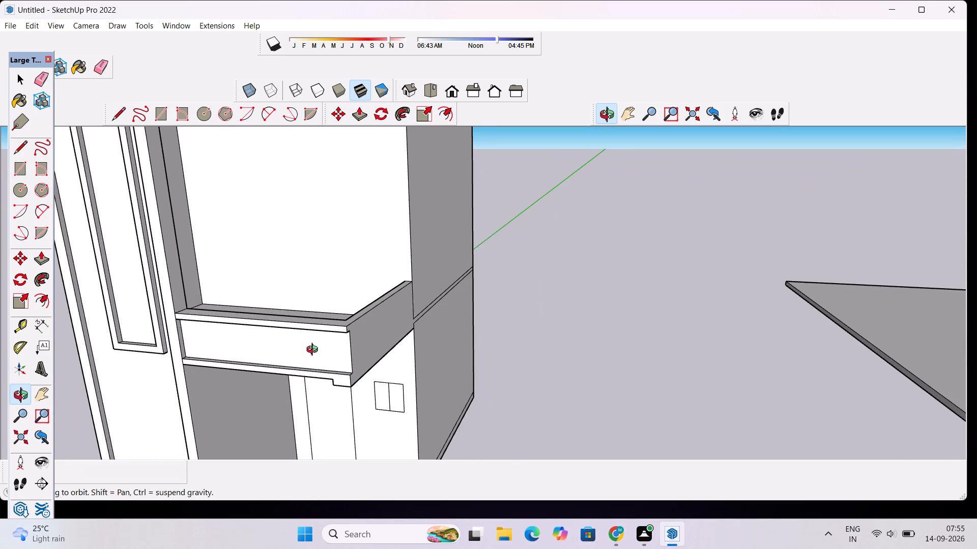
shift+drag(309, 349, 427, 340)
scroll(320, 383, up, 4)
drag(450, 353, 197, 292)
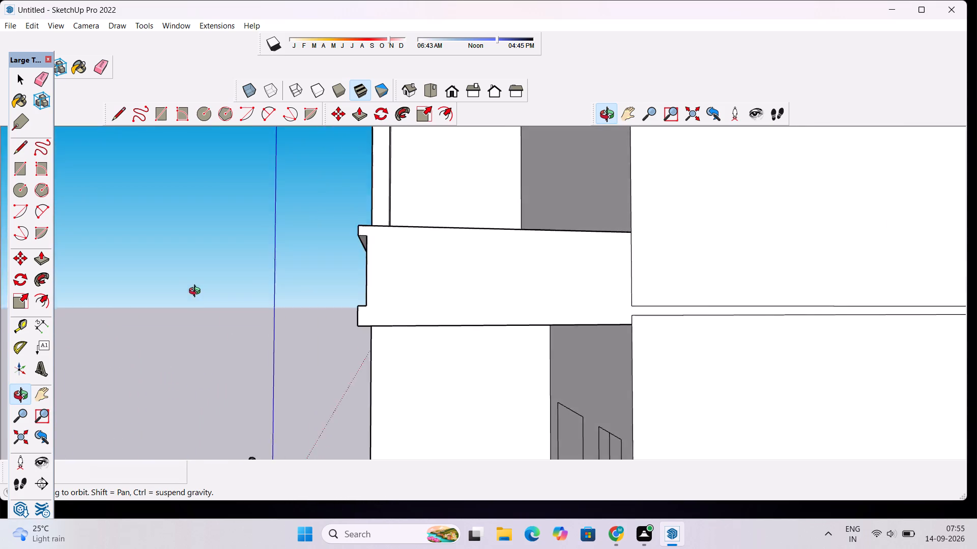
drag(197, 292, 349, 249)
drag(670, 262, 469, 310)
scroll(336, 292, down, 9)
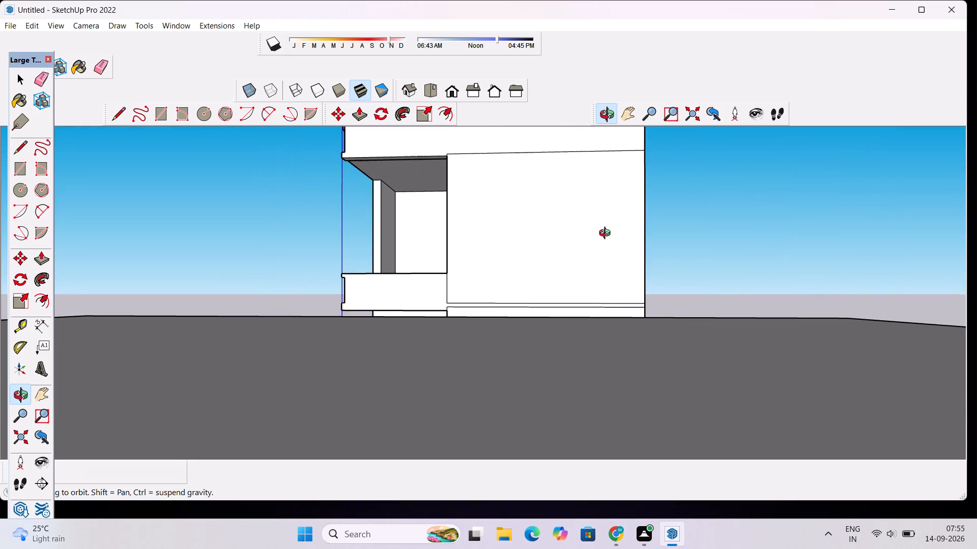
scroll(359, 288, up, 5)
drag(358, 286, 577, 276)
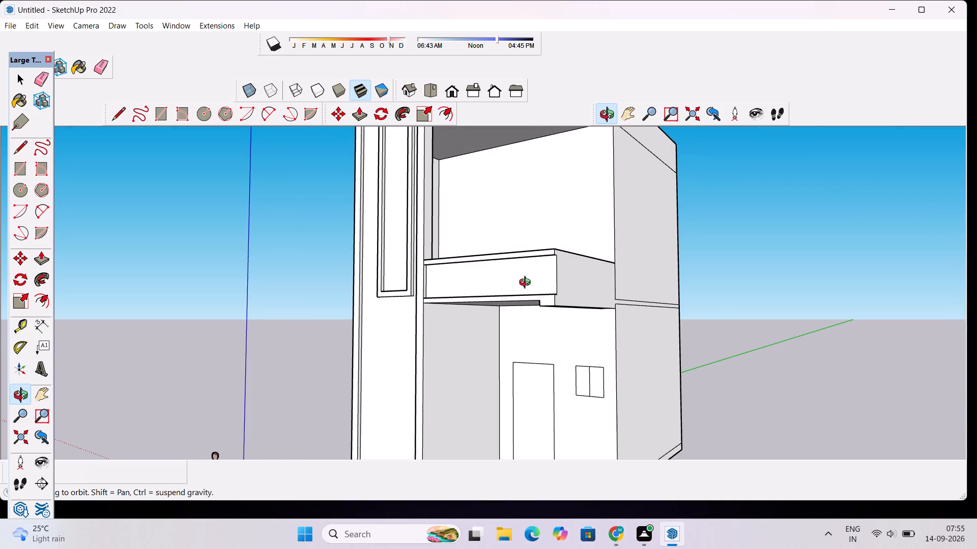
scroll(520, 295, down, 4)
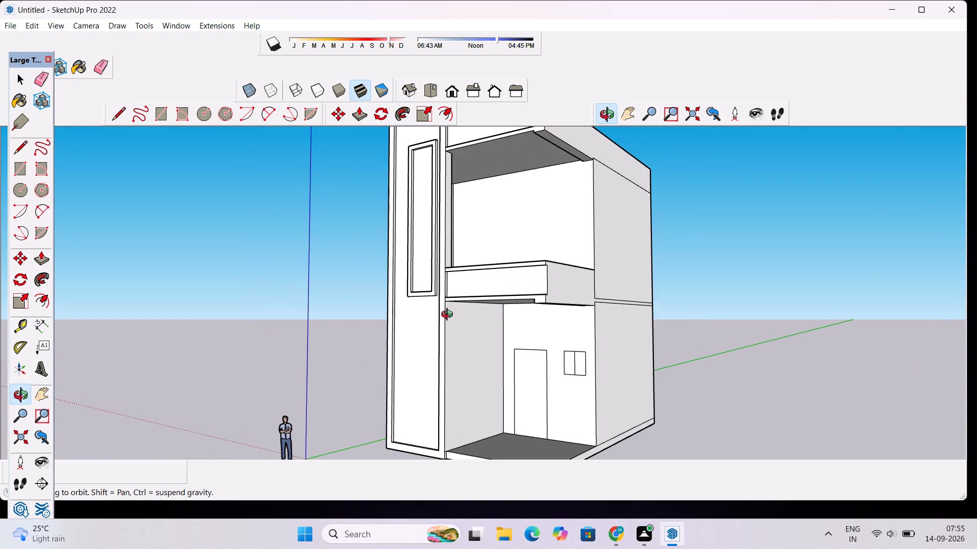
scroll(448, 311, up, 5)
scroll(511, 248, up, 2)
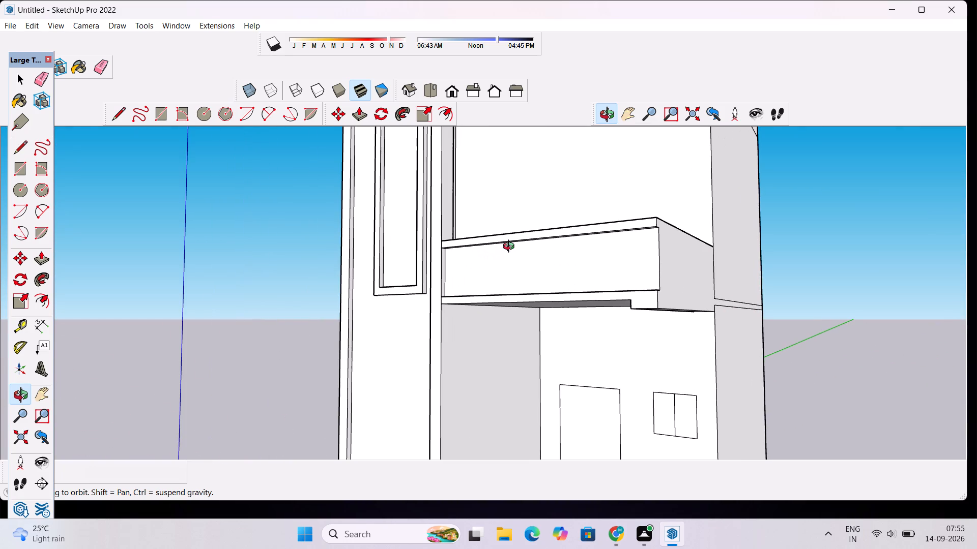
drag(492, 241, 635, 299)
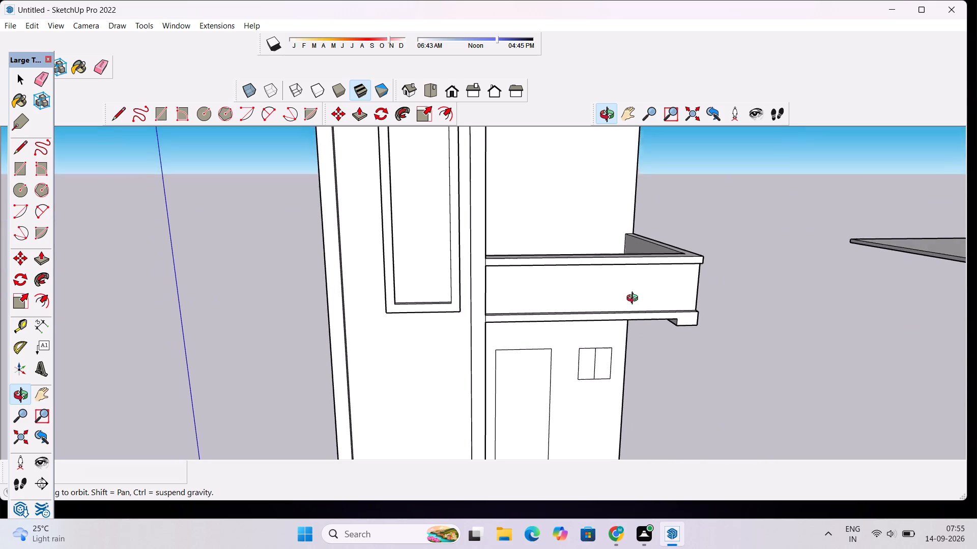
drag(635, 299, 633, 295)
Draw a 4' line outward from the tower's bottom outer front corner, continuing the base edge along the red axis.
scroll(564, 256, down, 5)
scroll(519, 307, down, 4)
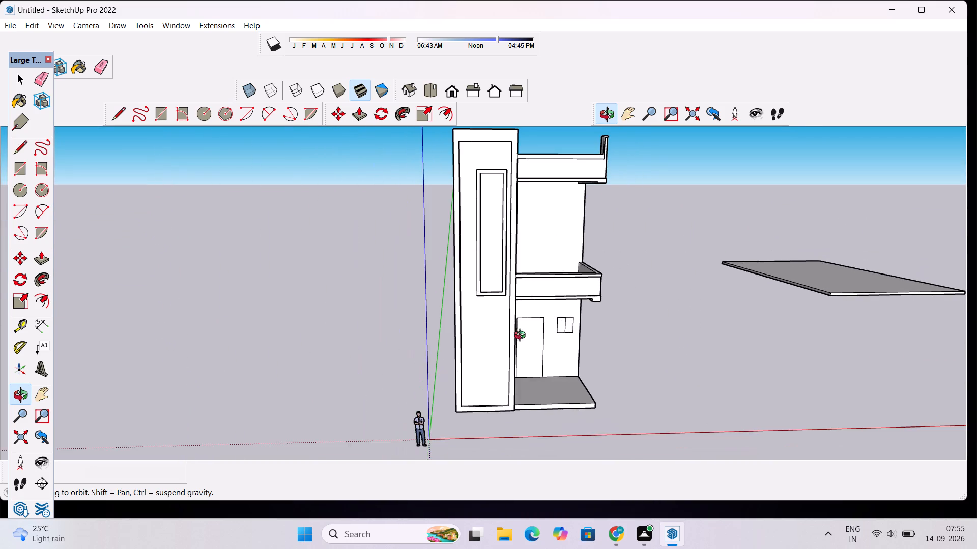
shift+drag(517, 342, 467, 245)
scroll(431, 287, up, 9)
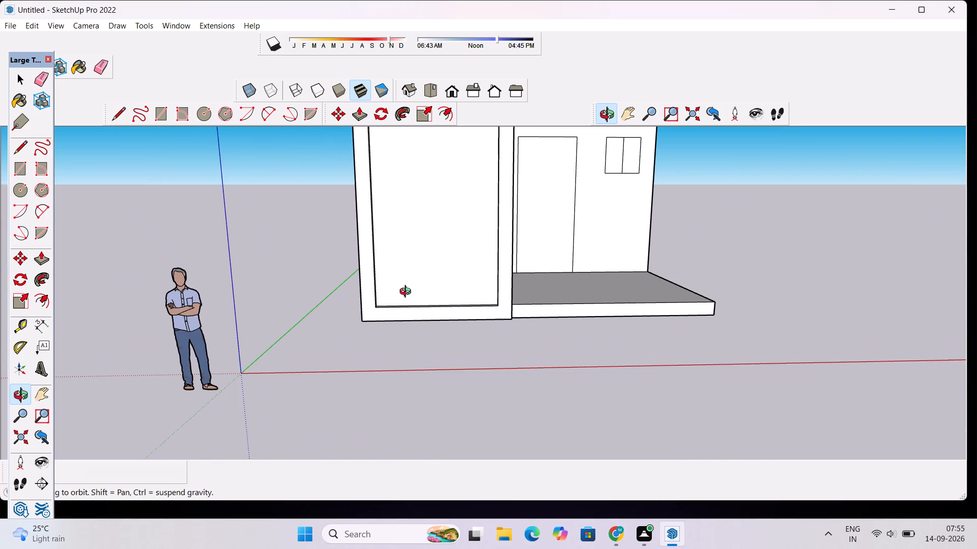
scroll(408, 293, down, 4)
drag(384, 297, 549, 334)
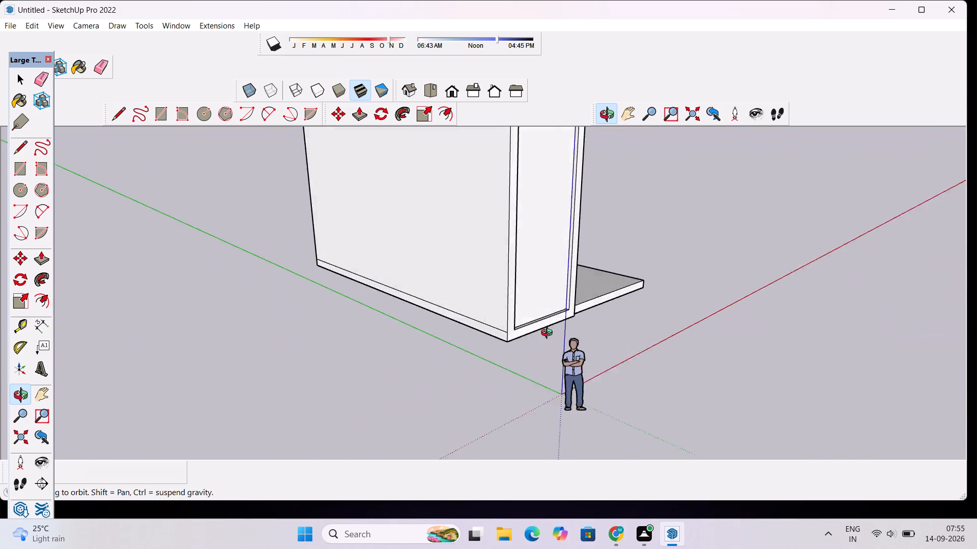
drag(549, 334, 566, 367)
scroll(566, 367, up, 3)
key(l)
scroll(551, 373, up, 4)
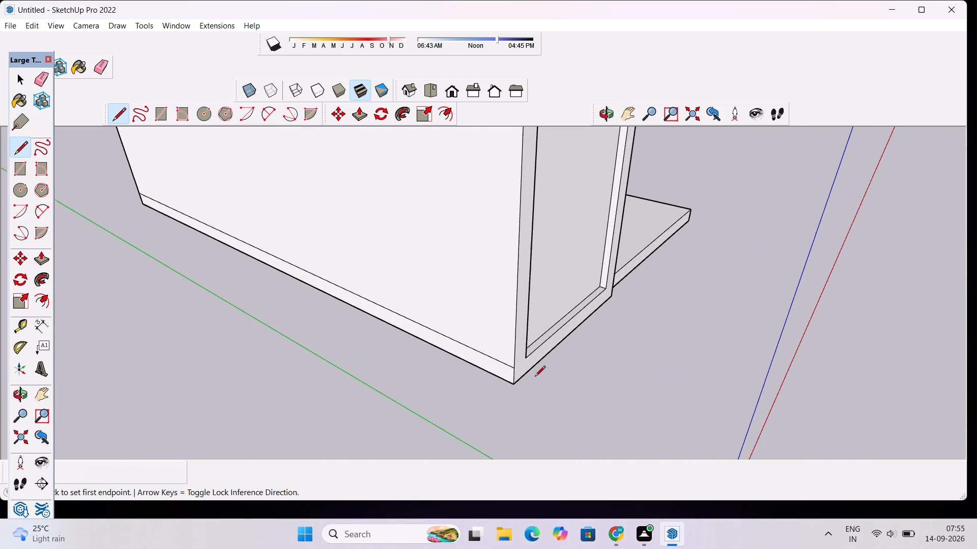
click(514, 386)
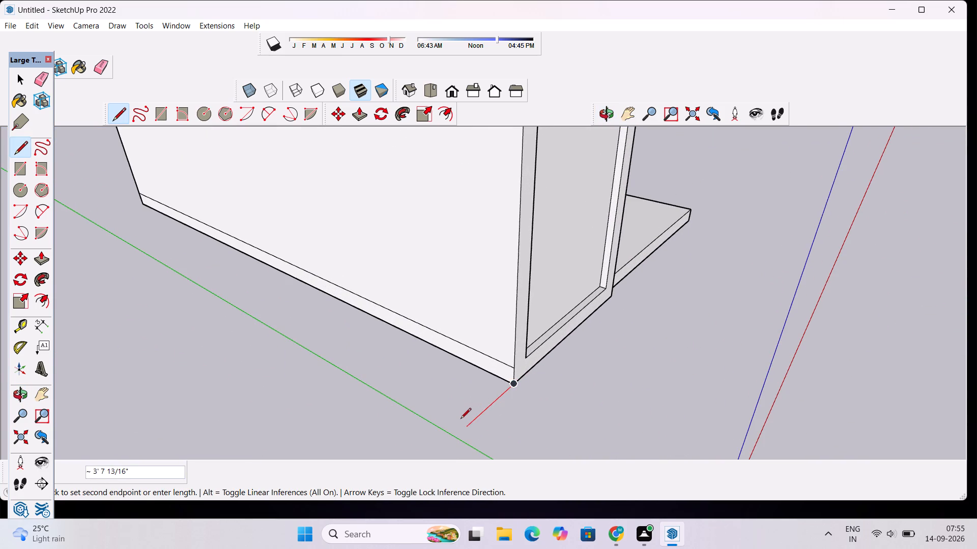
scroll(454, 410, down, 3)
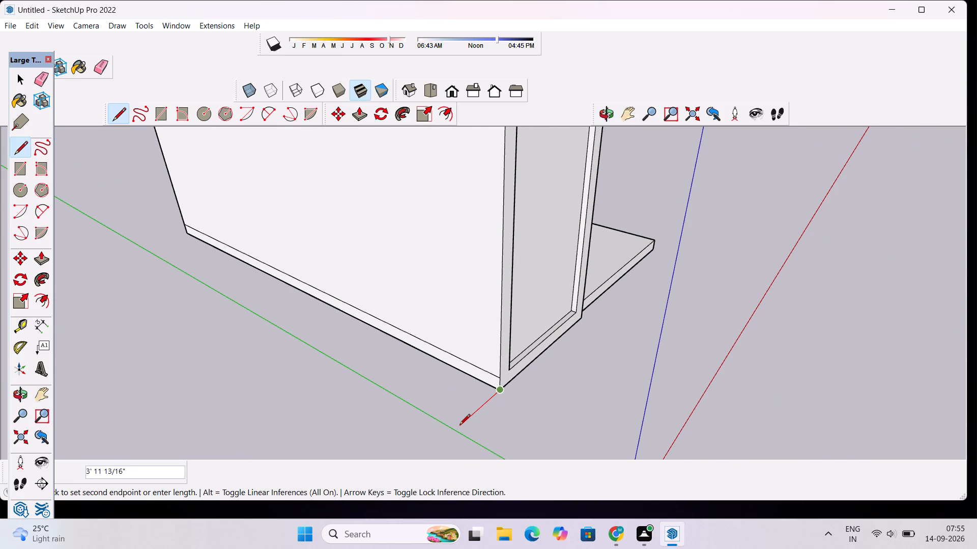
text(4')
key(Return)
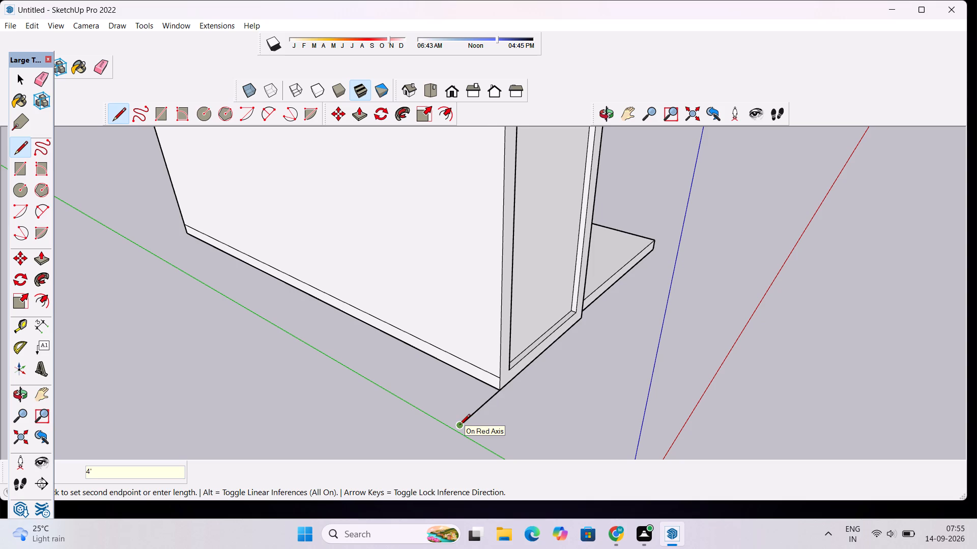
Draw a 6' line forward along the green axis from the free end of the 4' line.
scroll(455, 410, down, 10)
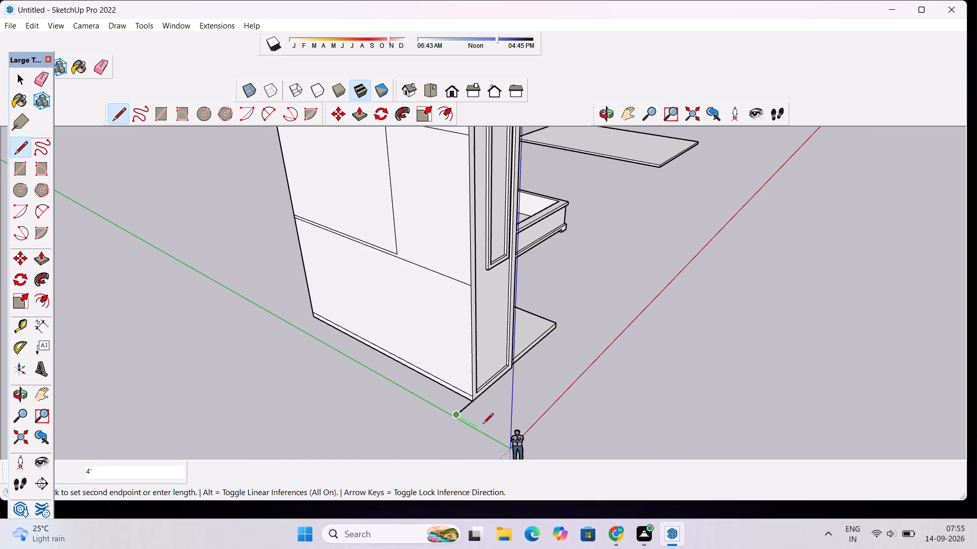
scroll(483, 424, up, 6)
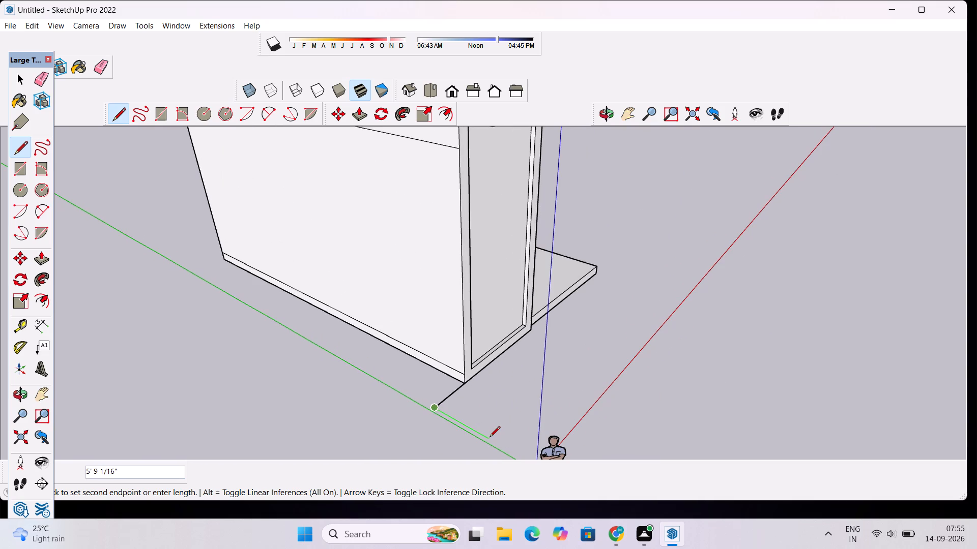
text(6')
key(Return)
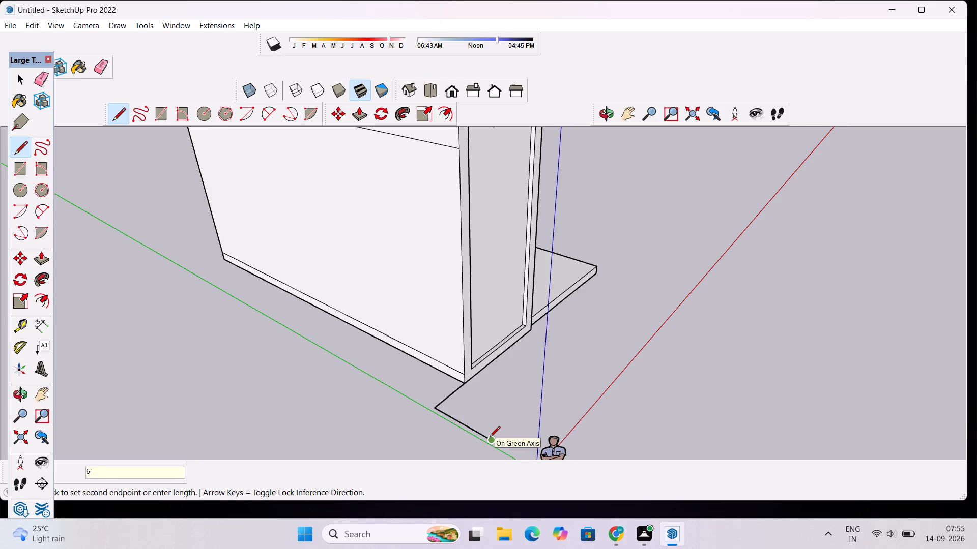
Close the ground outline in front of the tower with a 14' 9" front edge and a return to the tower's inner corner.
scroll(481, 439, down, 4)
scroll(552, 392, up, 8)
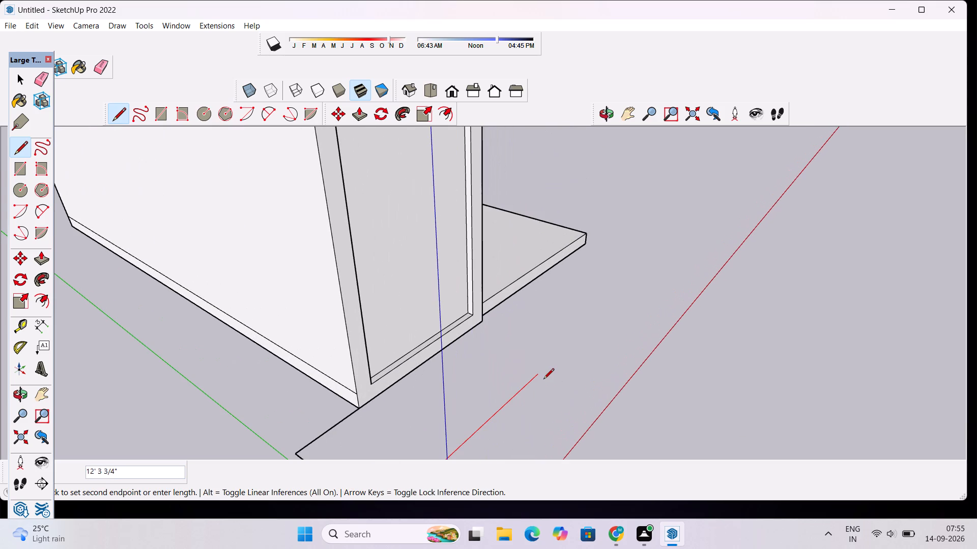
scroll(543, 380, down, 4)
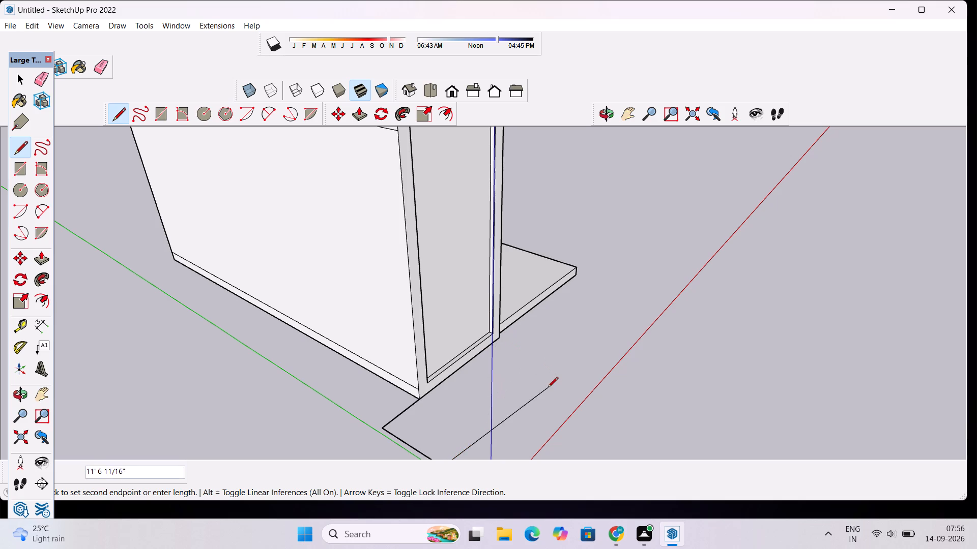
scroll(501, 338, up, 4)
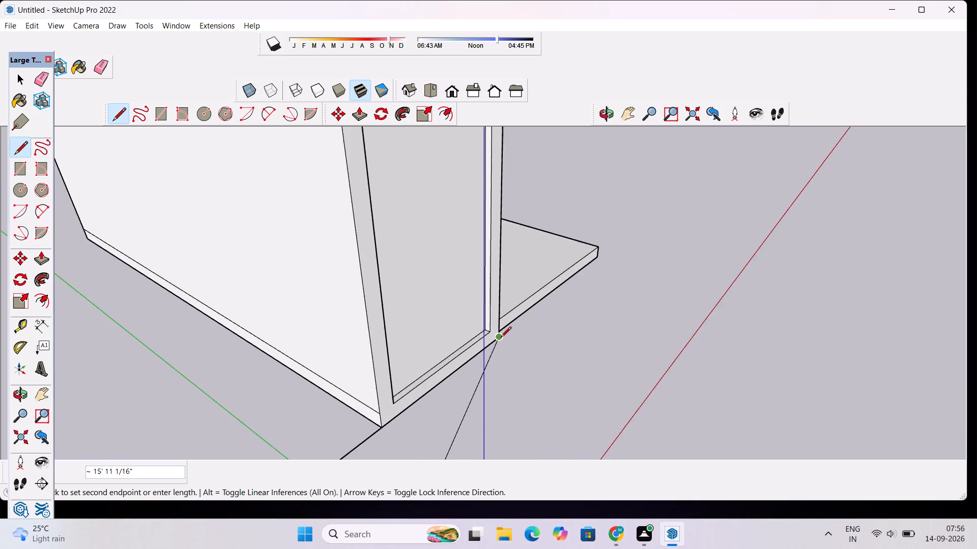
scroll(501, 338, down, 12)
scroll(500, 338, up, 6)
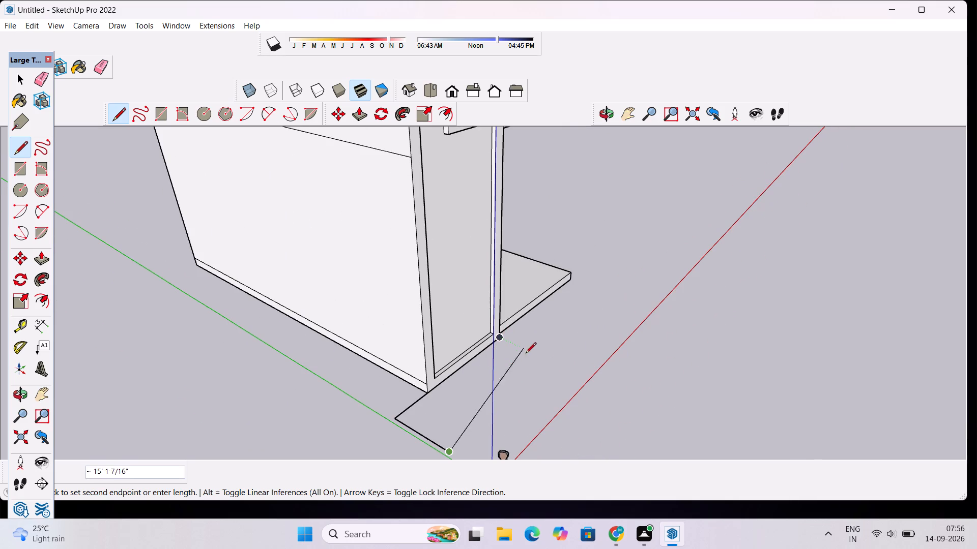
click(549, 358)
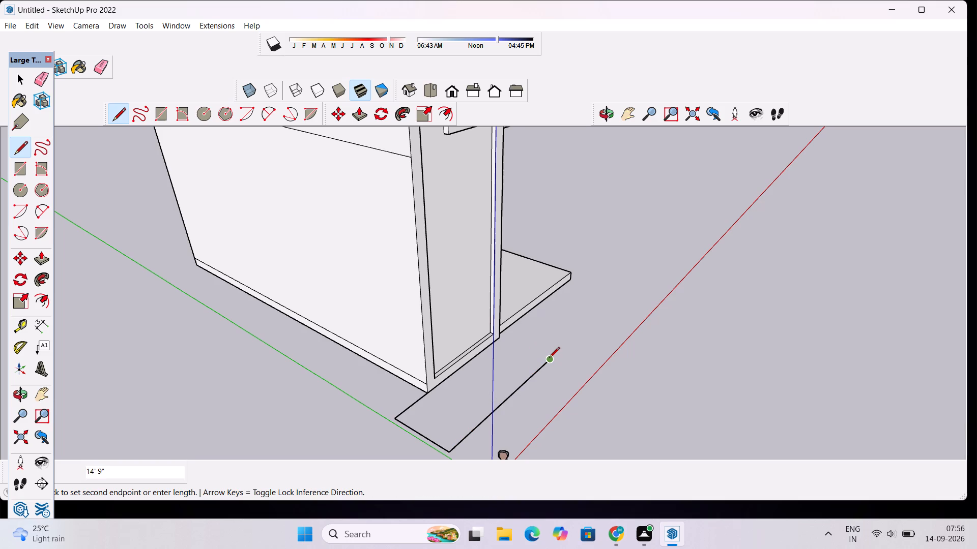
scroll(549, 358, up, 5)
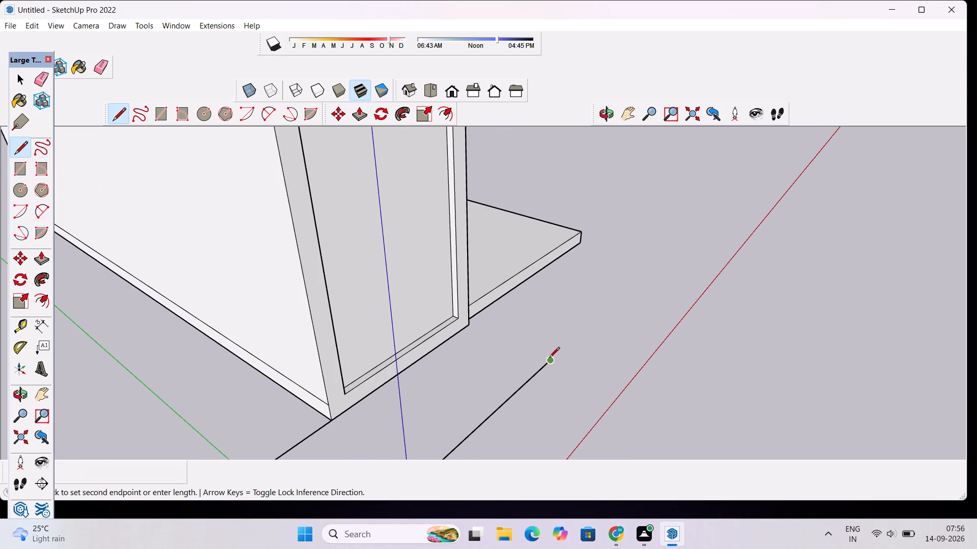
click(471, 326)
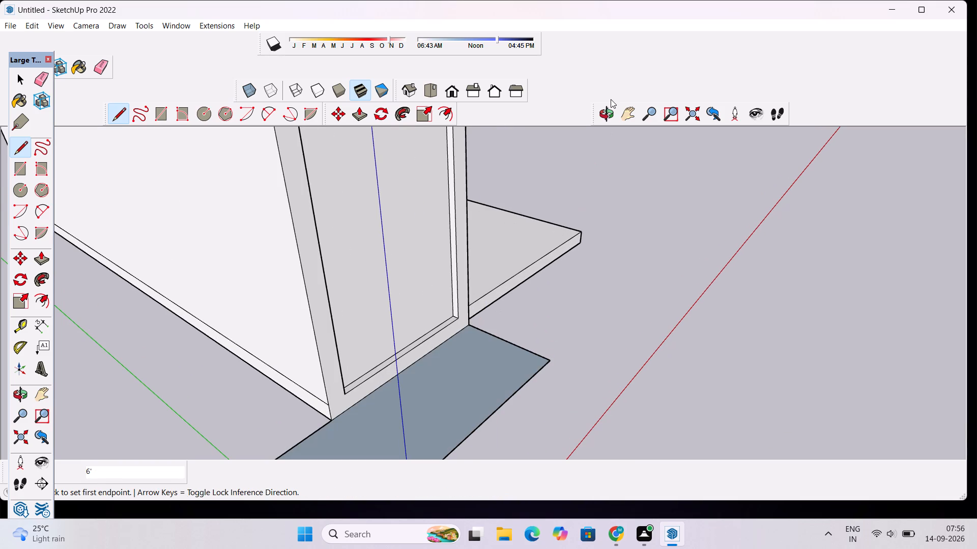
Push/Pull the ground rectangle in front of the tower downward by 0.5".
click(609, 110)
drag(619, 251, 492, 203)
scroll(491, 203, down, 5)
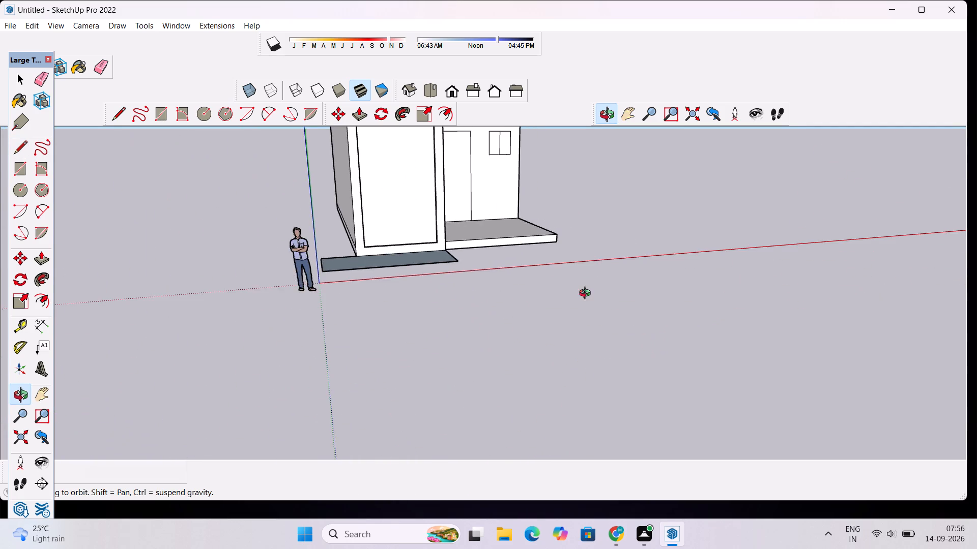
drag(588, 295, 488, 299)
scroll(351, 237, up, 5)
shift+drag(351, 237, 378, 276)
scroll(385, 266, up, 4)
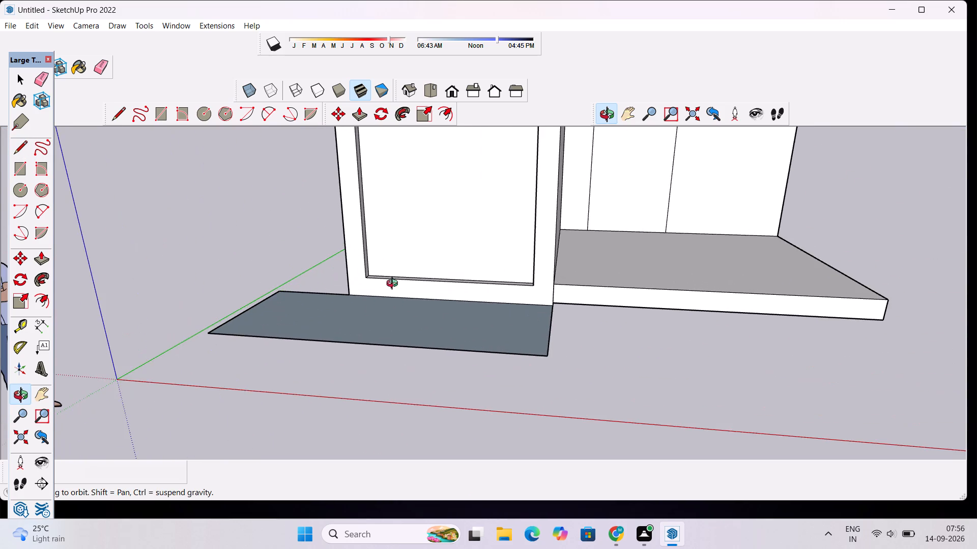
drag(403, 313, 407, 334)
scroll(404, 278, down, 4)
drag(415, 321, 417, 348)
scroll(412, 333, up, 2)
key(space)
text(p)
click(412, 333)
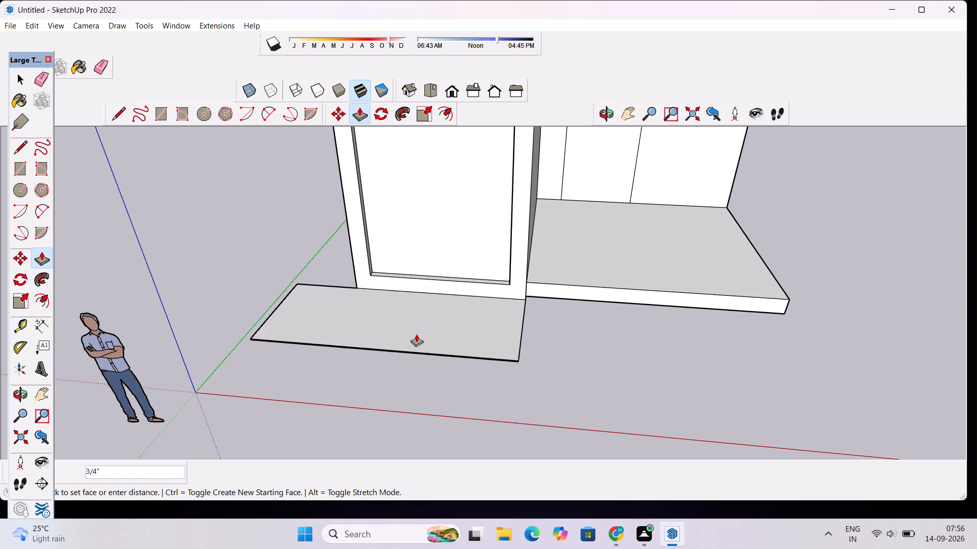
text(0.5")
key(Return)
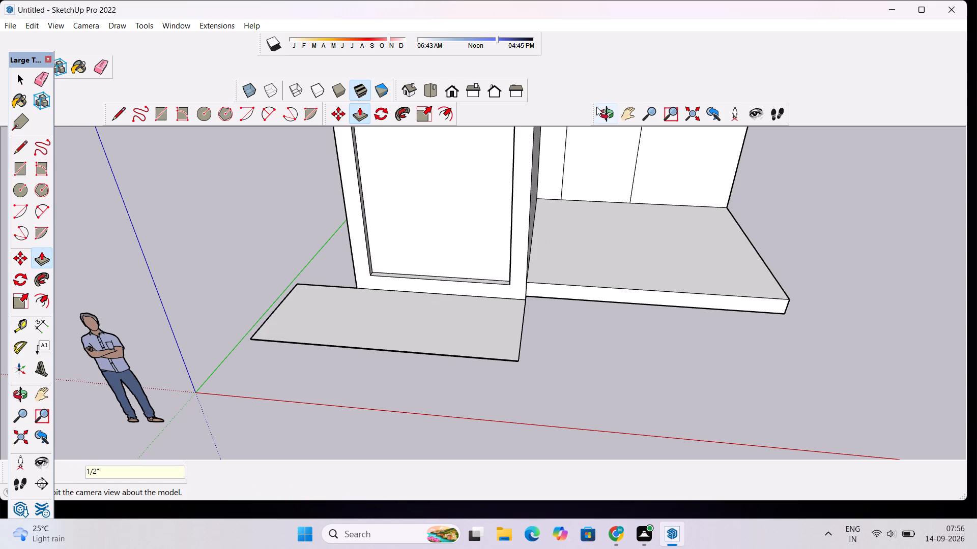
Examine the thin ground slab's thickness and where it meets the tower's base corner, from the front, side and ground level.
click(602, 115)
drag(666, 268, 543, 283)
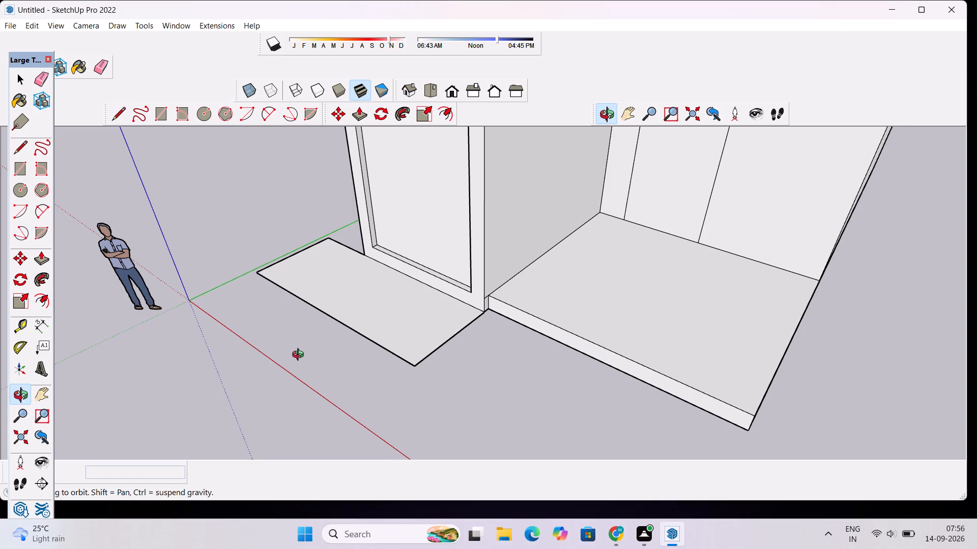
scroll(358, 322, up, 4)
scroll(358, 322, down, 5)
drag(331, 333, 596, 271)
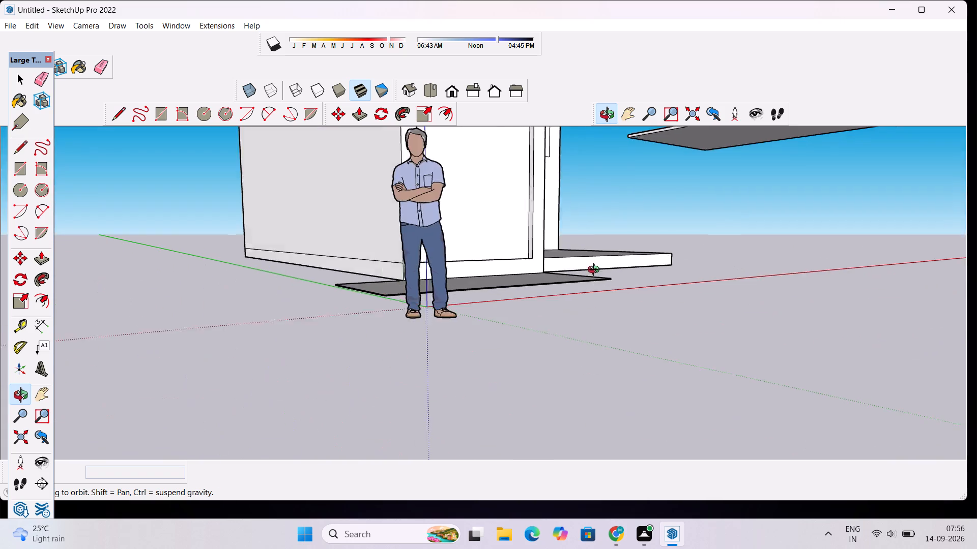
drag(596, 271, 503, 343)
scroll(430, 342, down, 6)
drag(291, 365, 550, 346)
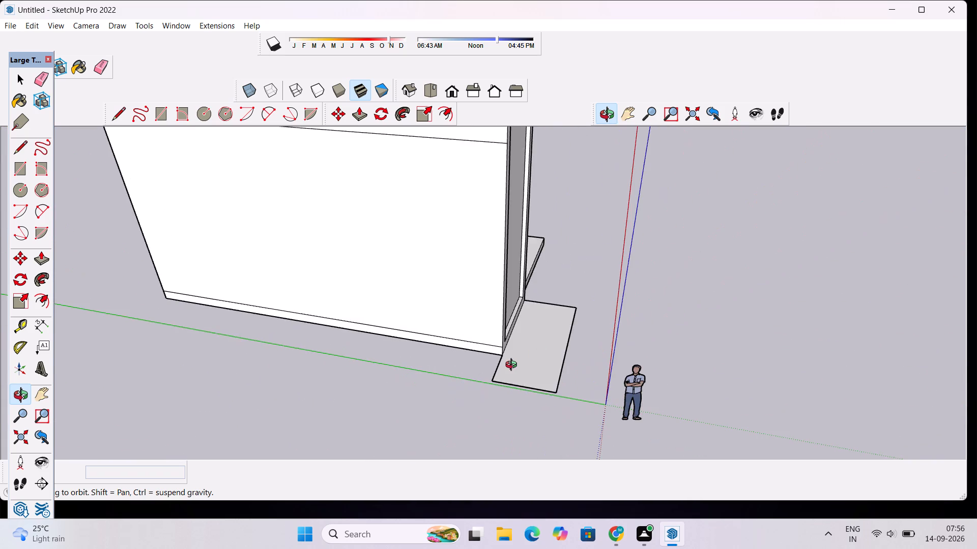
scroll(512, 366, up, 6)
drag(485, 364, 529, 360)
scroll(544, 357, up, 7)
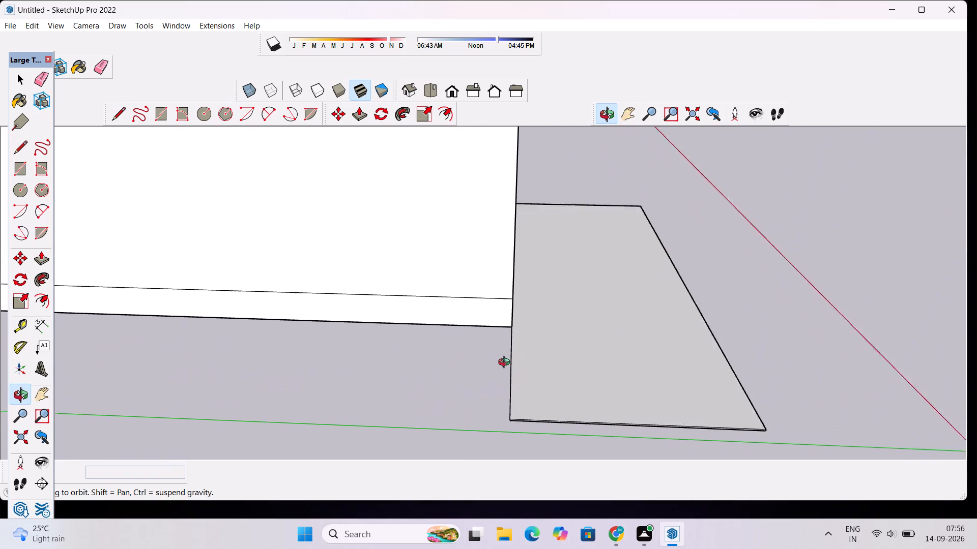
scroll(506, 363, up, 2)
key(space)
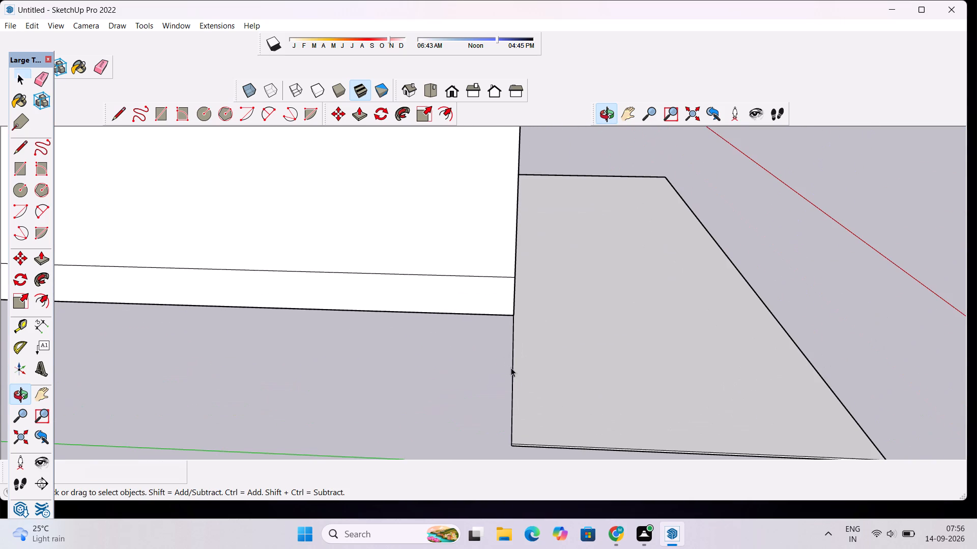
scroll(511, 356, down, 4)
scroll(508, 413, up, 5)
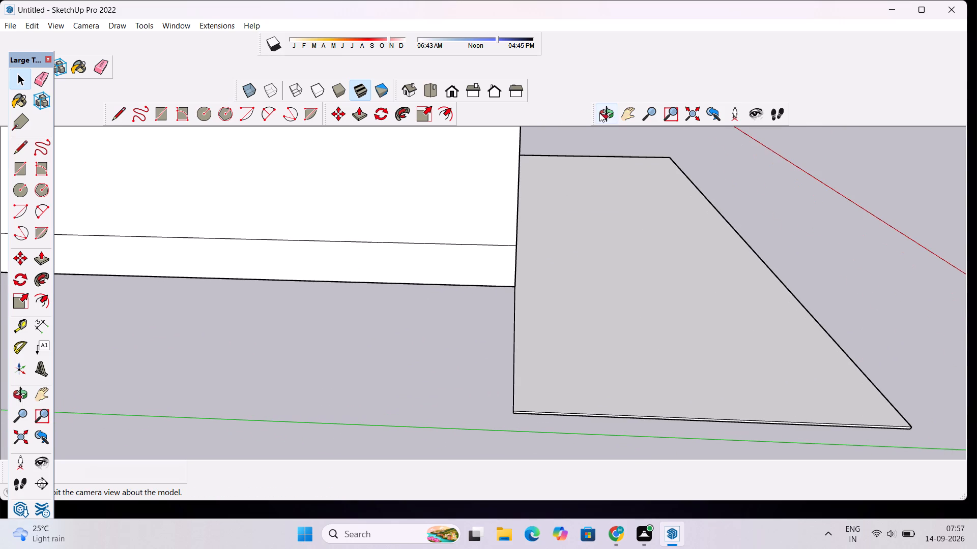
click(600, 112)
drag(482, 358, 627, 292)
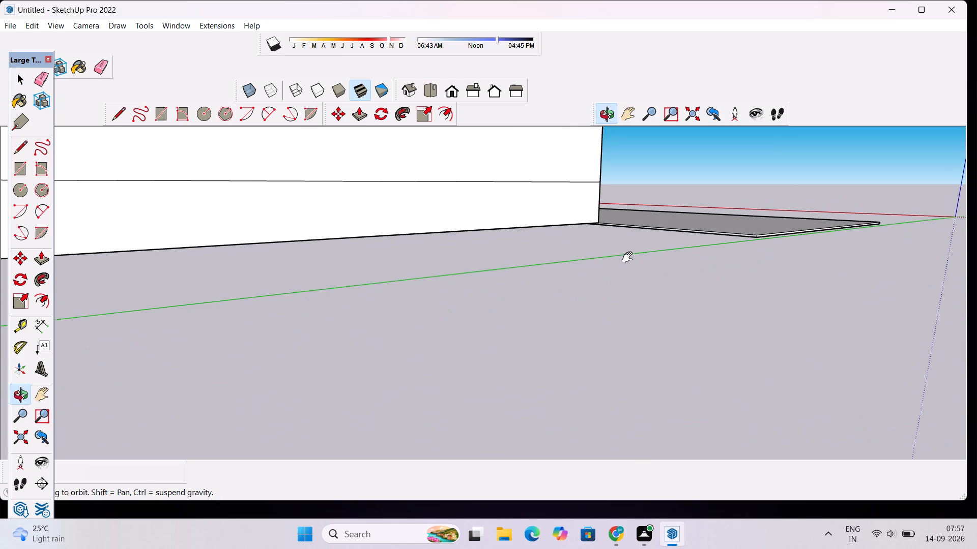
shift+drag(629, 258, 470, 317)
scroll(546, 250, up, 11)
scroll(474, 280, up, 5)
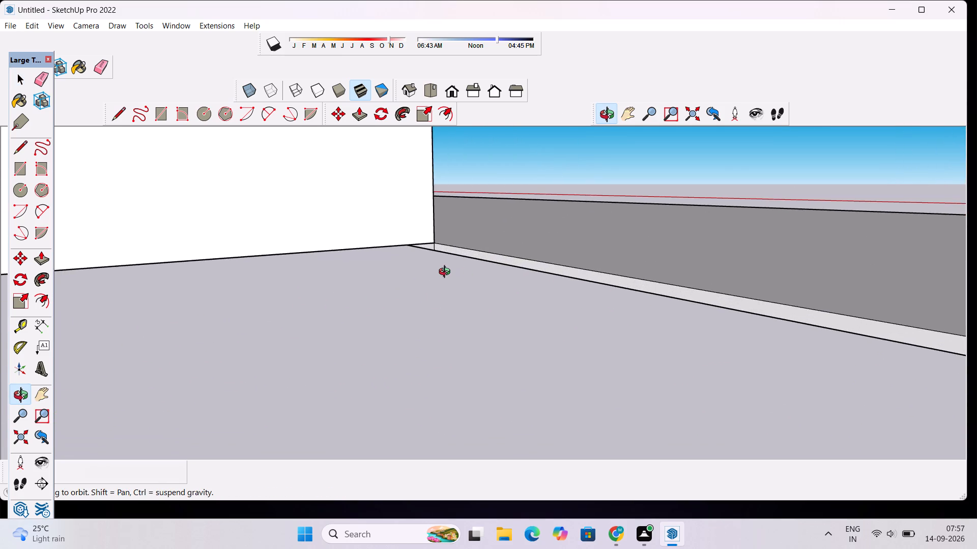
drag(438, 274, 448, 270)
scroll(442, 264, down, 3)
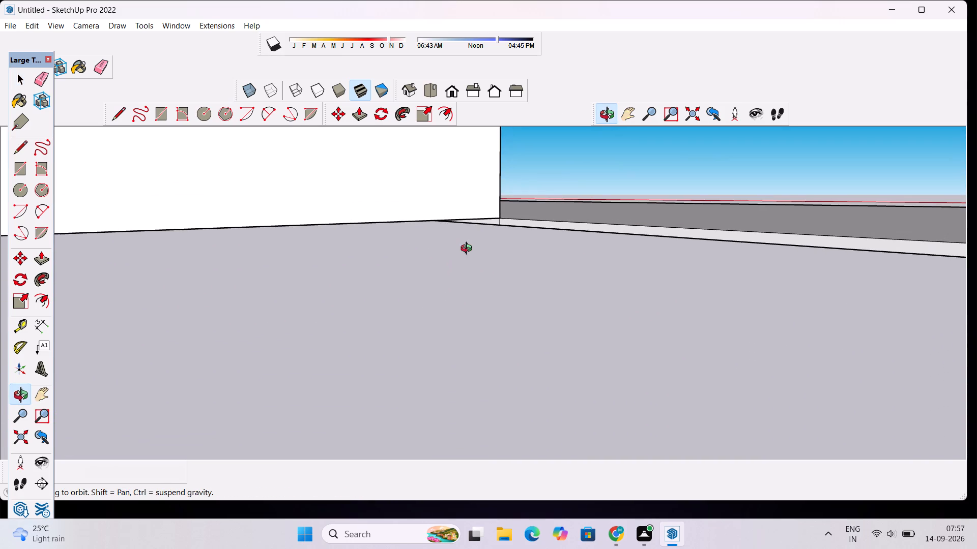
scroll(504, 241, up, 3)
drag(586, 234, 534, 243)
scroll(531, 243, down, 5)
drag(384, 285, 400, 259)
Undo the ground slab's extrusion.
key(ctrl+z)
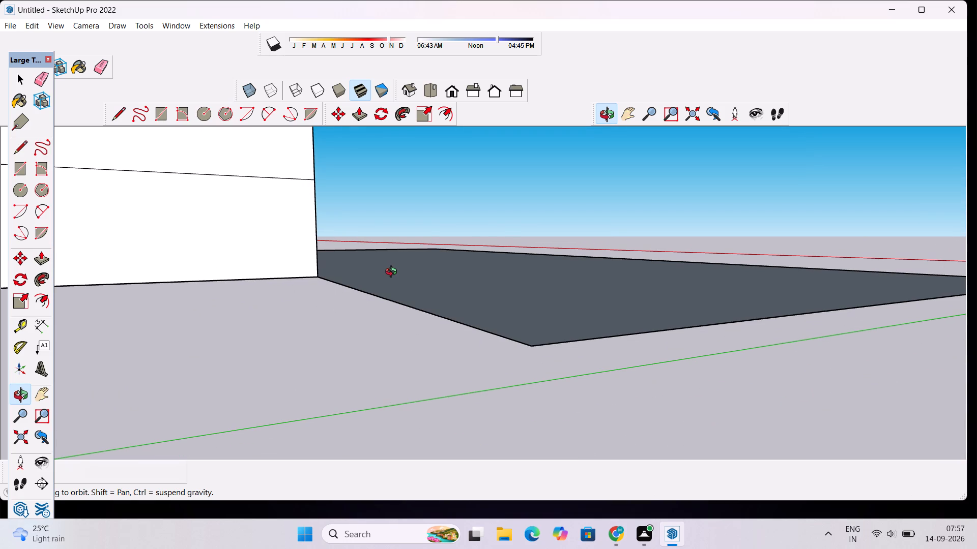
Push/Pull the ground rectangle in front of the tower upward by 0.5".
key(p)
click(393, 273)
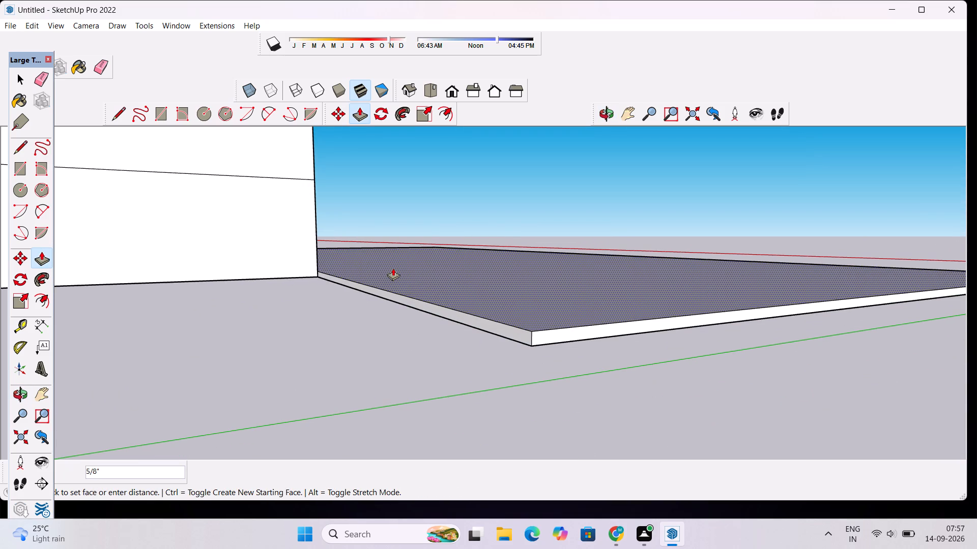
text(0.5")
key(Return)
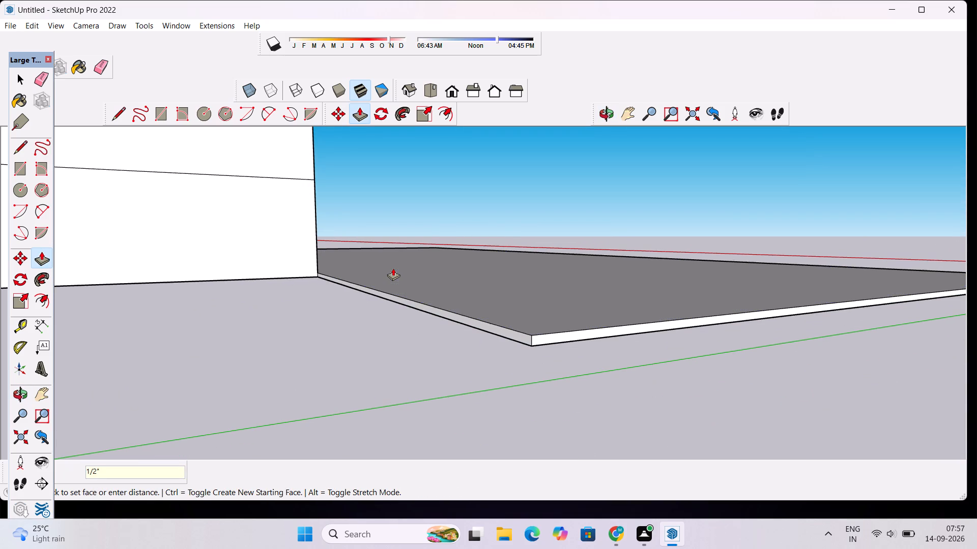
scroll(393, 268, down, 3)
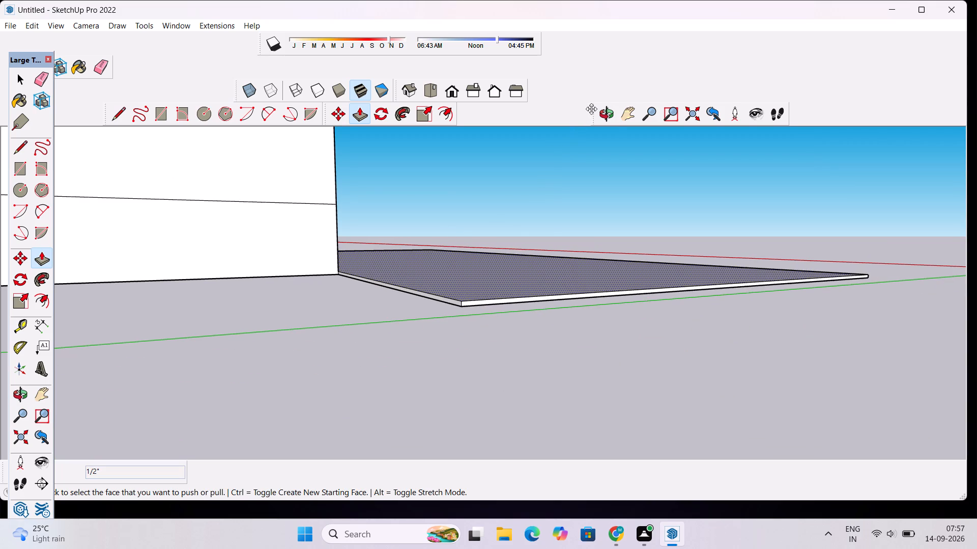
scroll(351, 294, up, 2)
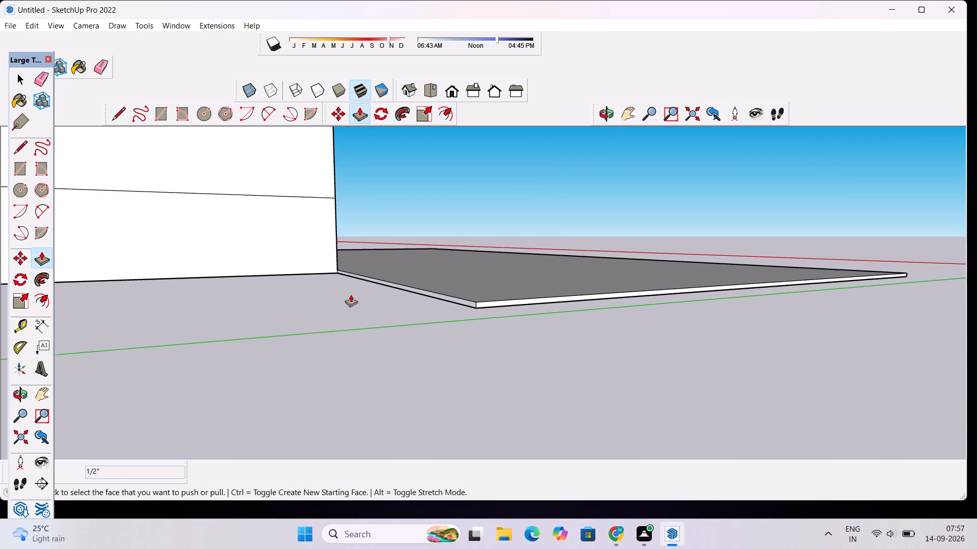
Push/Pull the ground slab's narrow back face beside the tower's front corner outward by 3" along the side wall.
scroll(351, 294, up, 2)
click(493, 299)
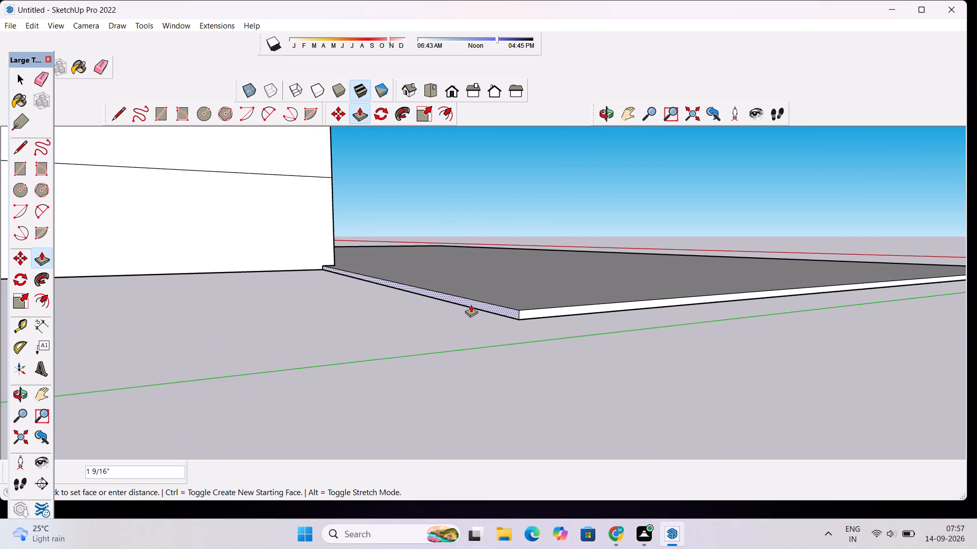
key(3)
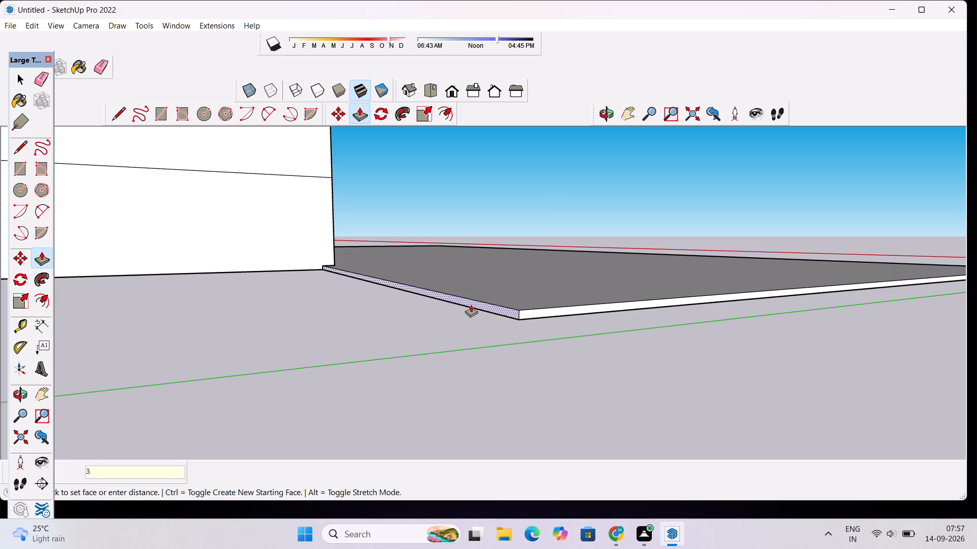
key(shift+quotedbl)
key(Return)
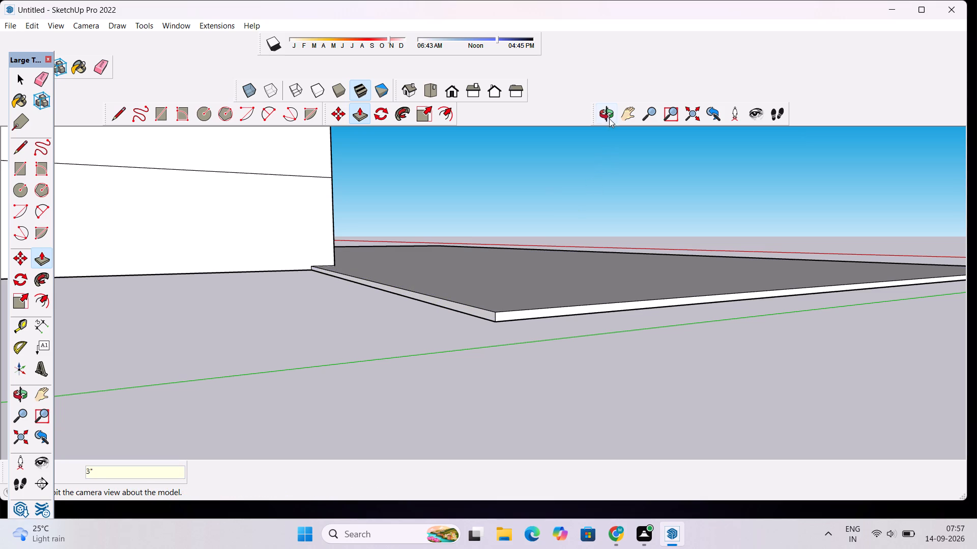
Place guide lines 3" inside the ground slab's back edge beside the tower corner and 3" inside its outer side edge.
click(609, 117)
drag(616, 177, 491, 256)
scroll(481, 258, down, 5)
scroll(432, 233, up, 4)
drag(432, 233, 438, 277)
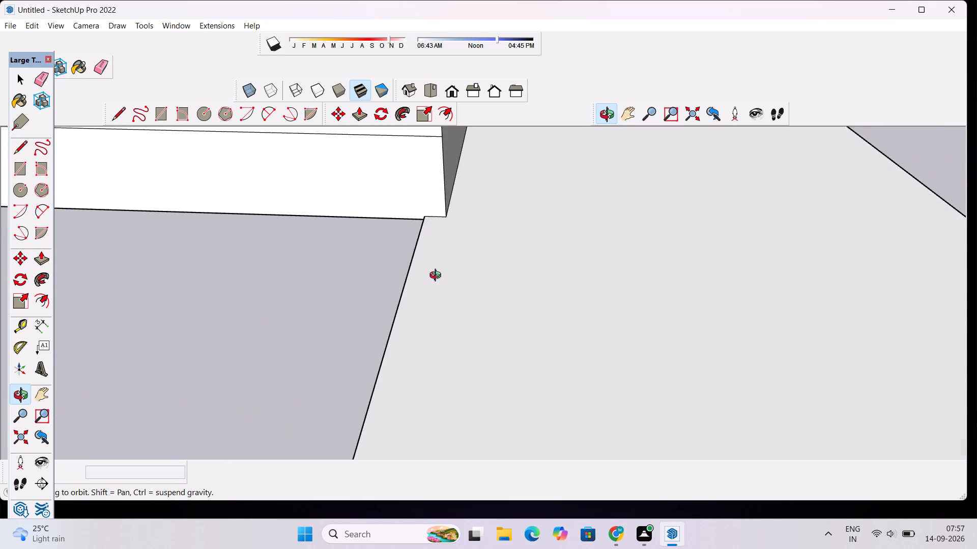
drag(438, 277, 438, 280)
scroll(438, 282, down, 8)
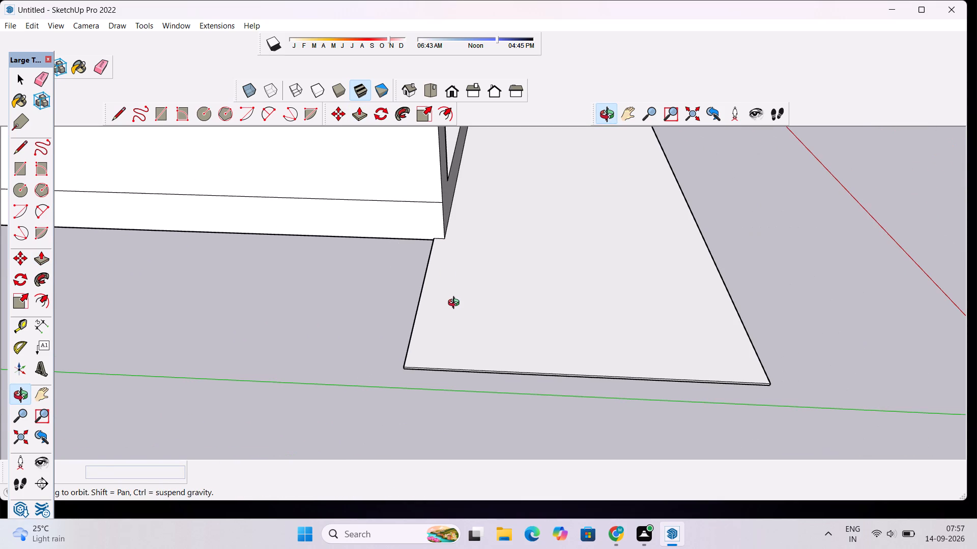
key(t)
scroll(451, 304, up, 4)
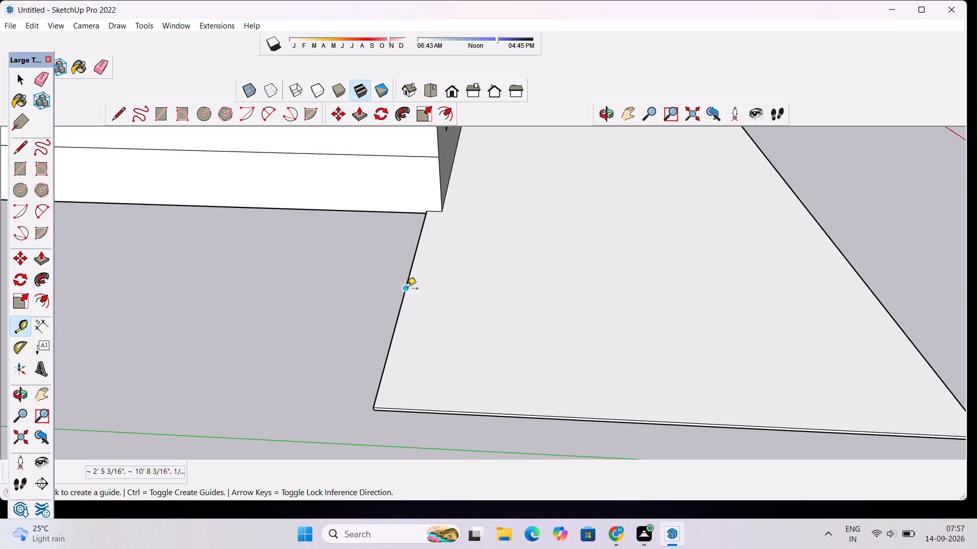
click(407, 289)
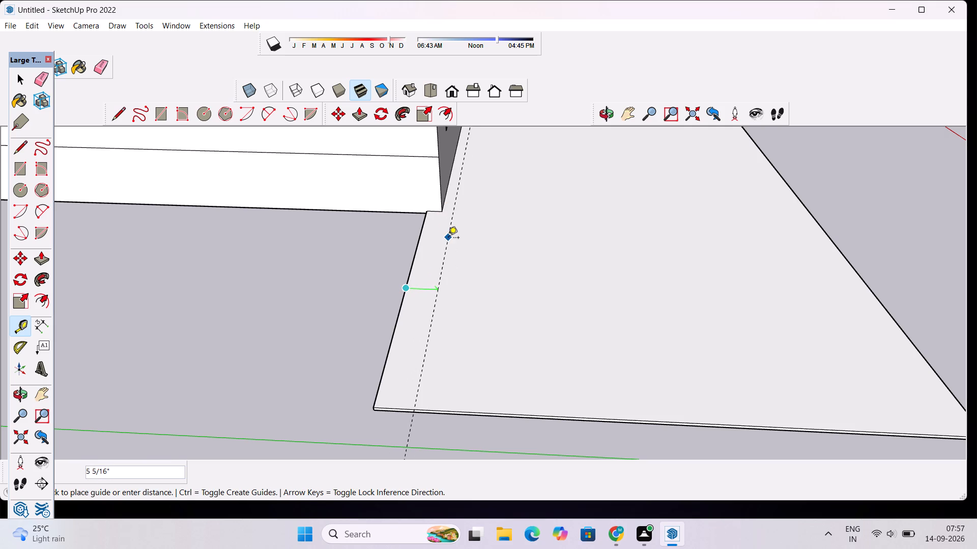
text(3")
key(Return)
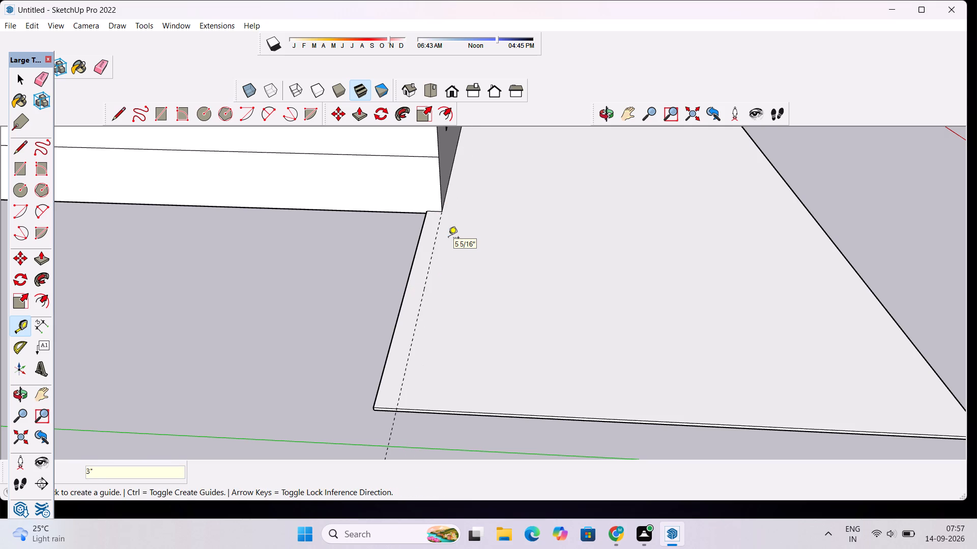
click(556, 416)
text(3")
key(Return)
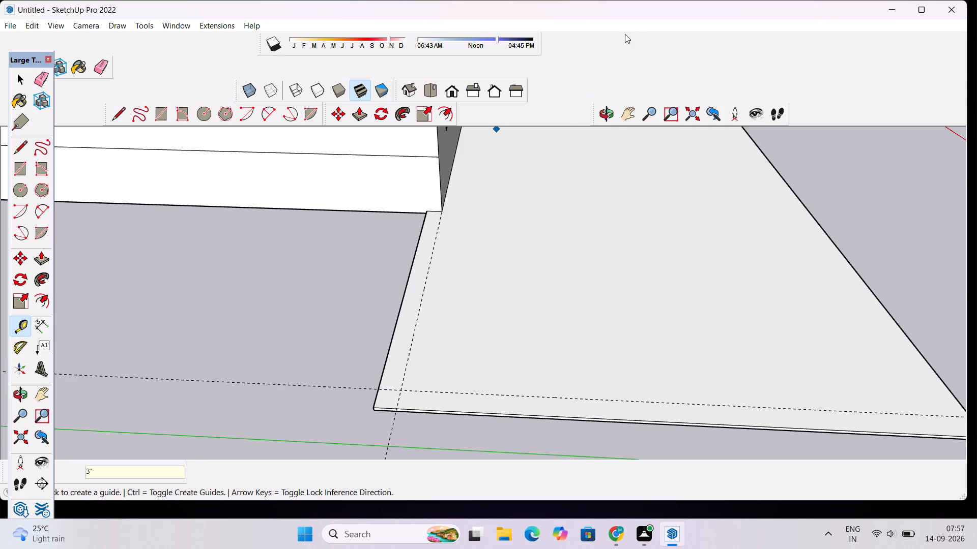
Examine the ground slab and its guides around the tower's base and entrance from the front, above and the side.
click(608, 116)
drag(668, 200, 445, 194)
scroll(435, 190, down, 3)
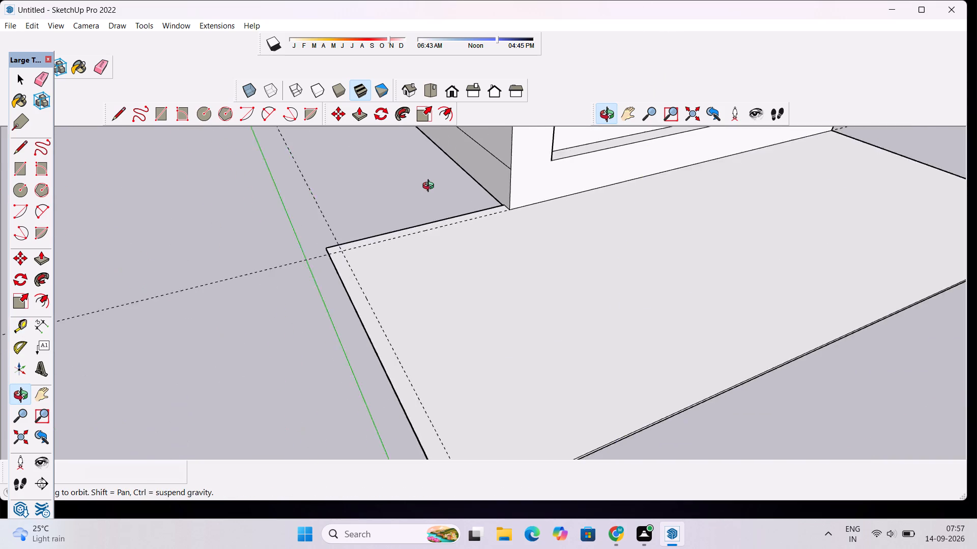
scroll(430, 187, down, 8)
drag(624, 270, 489, 265)
scroll(498, 258, up, 4)
drag(449, 254, 490, 284)
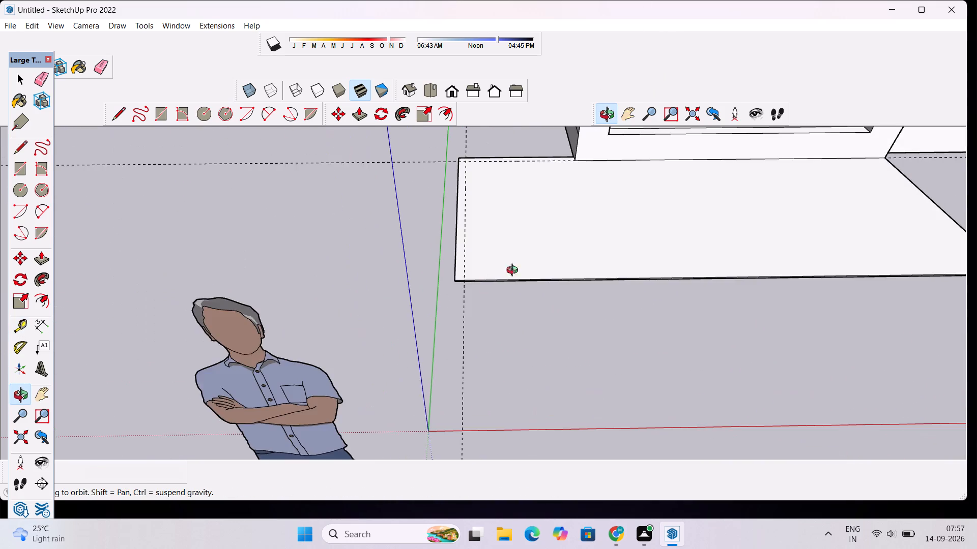
scroll(551, 222, down, 4)
shift+drag(713, 213, 582, 221)
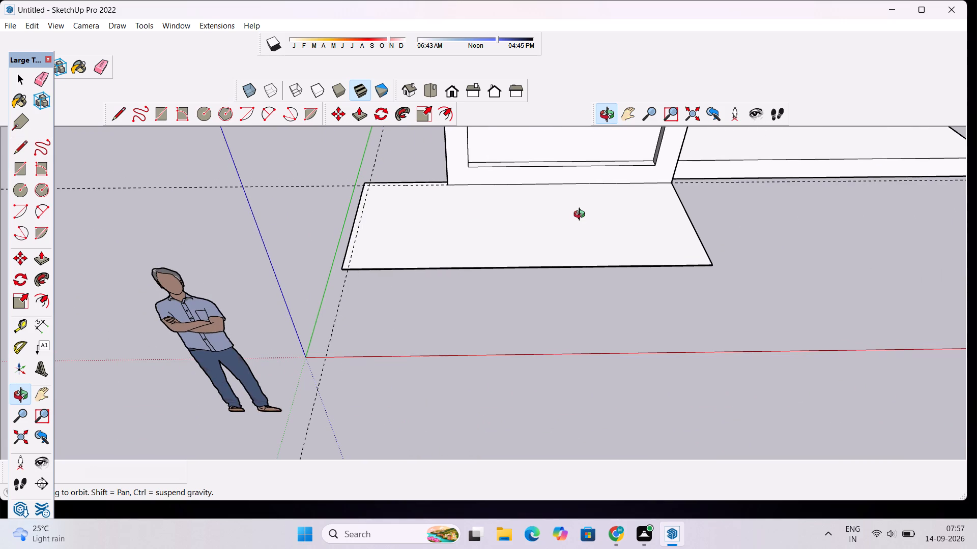
scroll(665, 188, down, 4)
drag(821, 242, 639, 248)
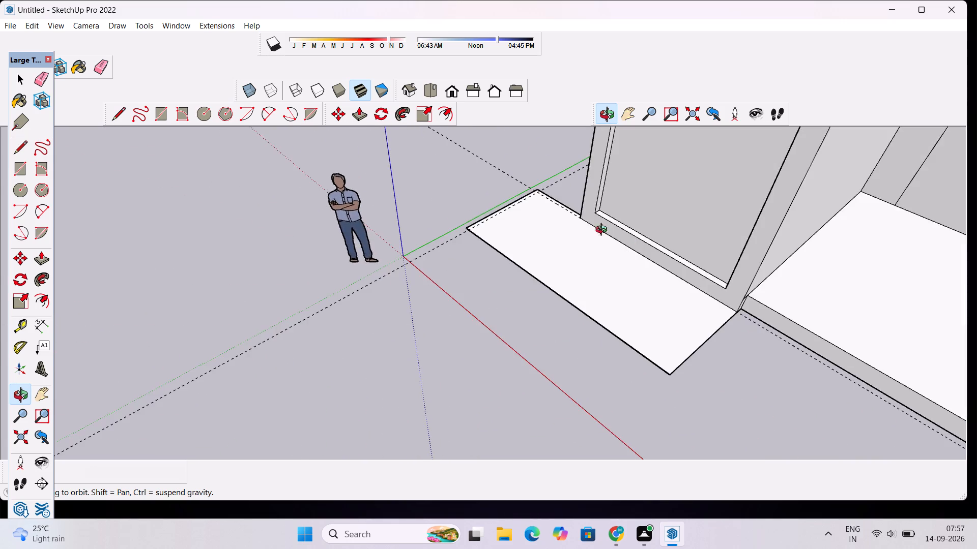
scroll(541, 203, down, 6)
drag(465, 240, 532, 267)
scroll(619, 225, down, 5)
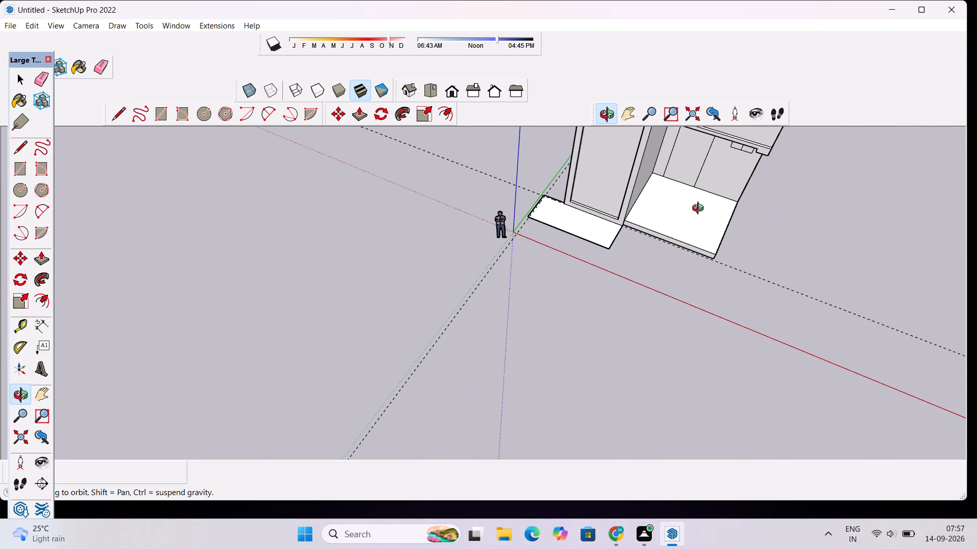
scroll(595, 165, down, 3)
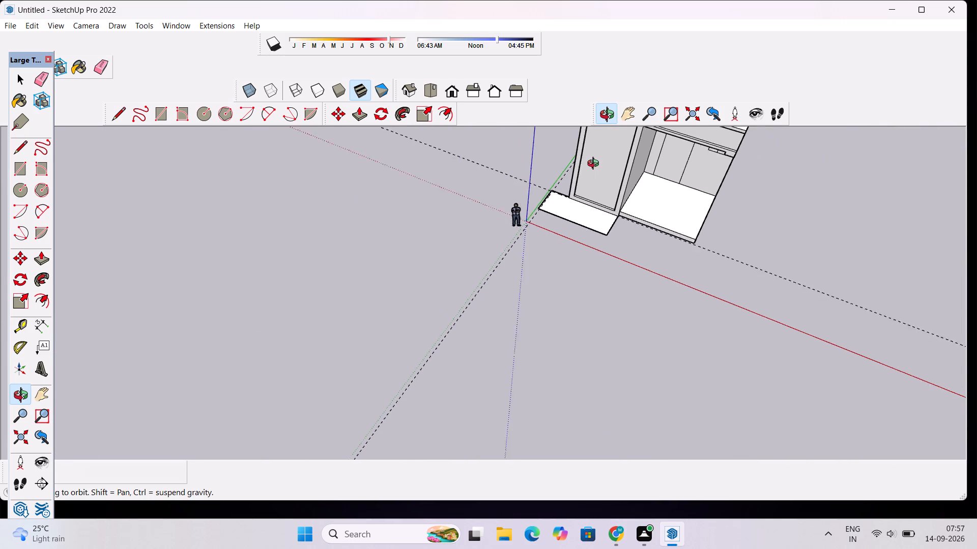
scroll(595, 165, down, 2)
scroll(616, 202, up, 6)
shift+drag(687, 198, 517, 252)
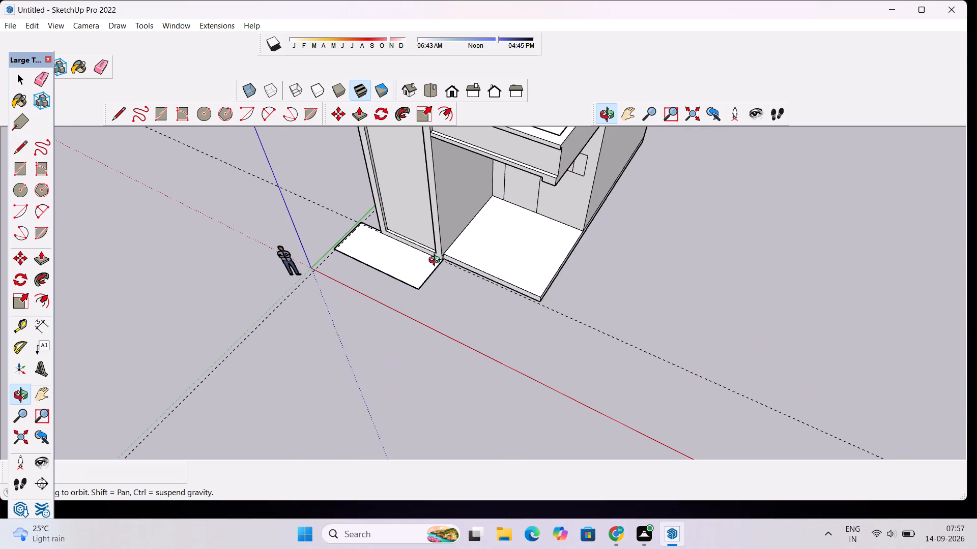
drag(354, 261, 710, 105)
scroll(710, 105, down, 4)
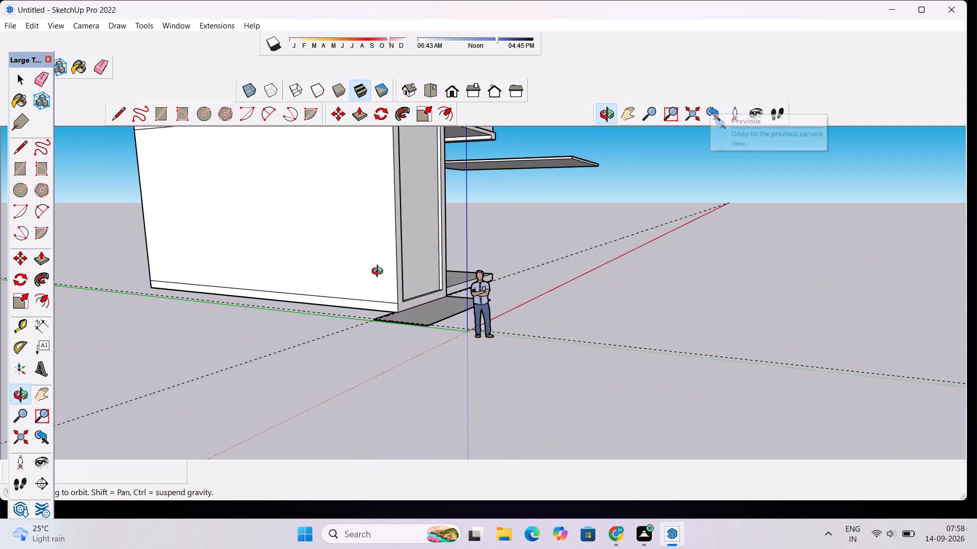
scroll(432, 268, down, 5)
scroll(412, 317, up, 5)
drag(483, 291, 368, 346)
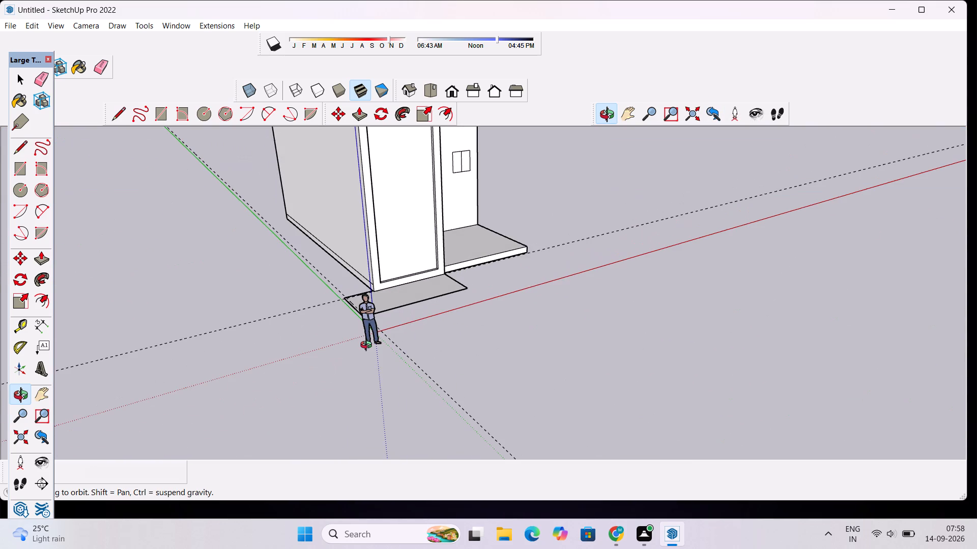
drag(274, 321, 441, 290)
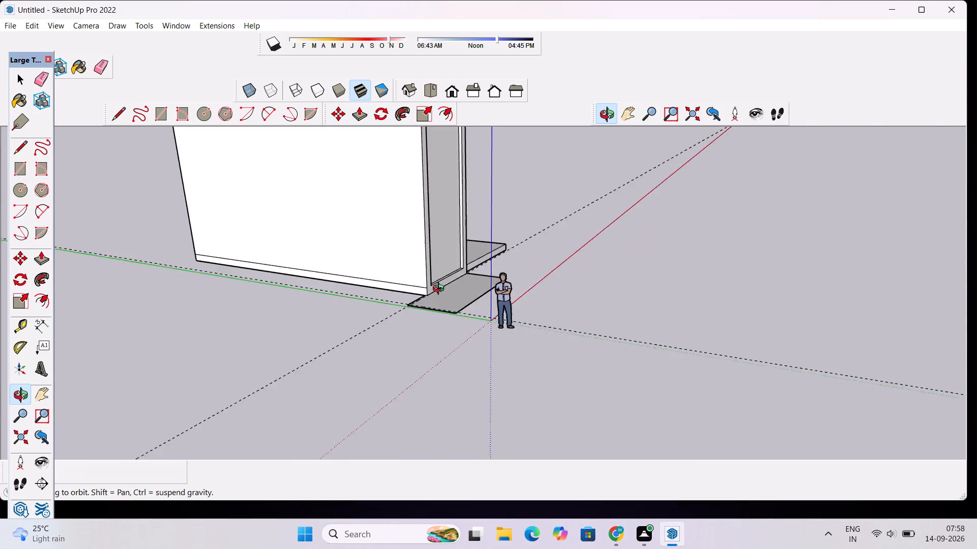
drag(441, 290, 464, 284)
scroll(465, 276, down, 7)
Push/Pull the slab's narrow back face 40' 2" along the tower's side wall up to the building's rear corner.
drag(414, 327, 550, 341)
scroll(524, 281, up, 11)
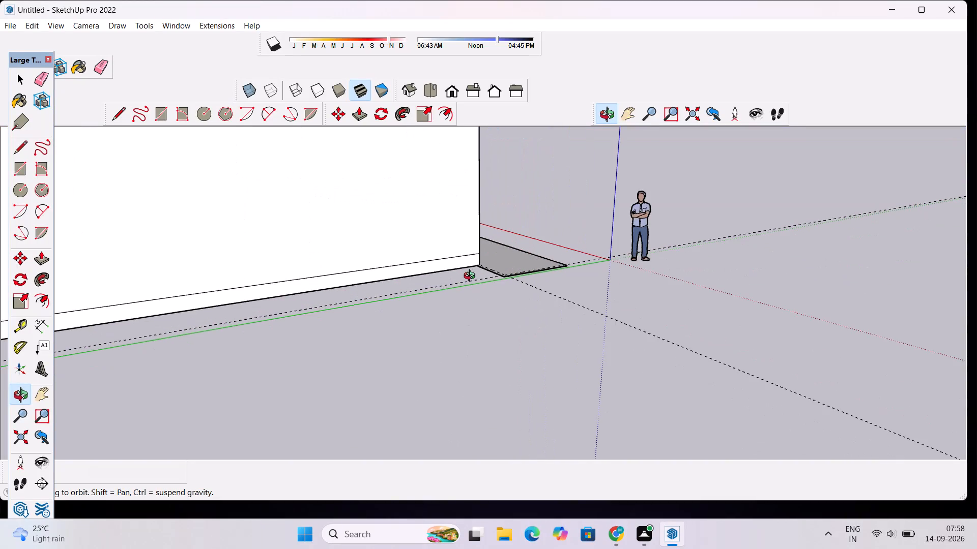
scroll(472, 273, up, 20)
scroll(472, 273, up, 2)
scroll(496, 246, down, 5)
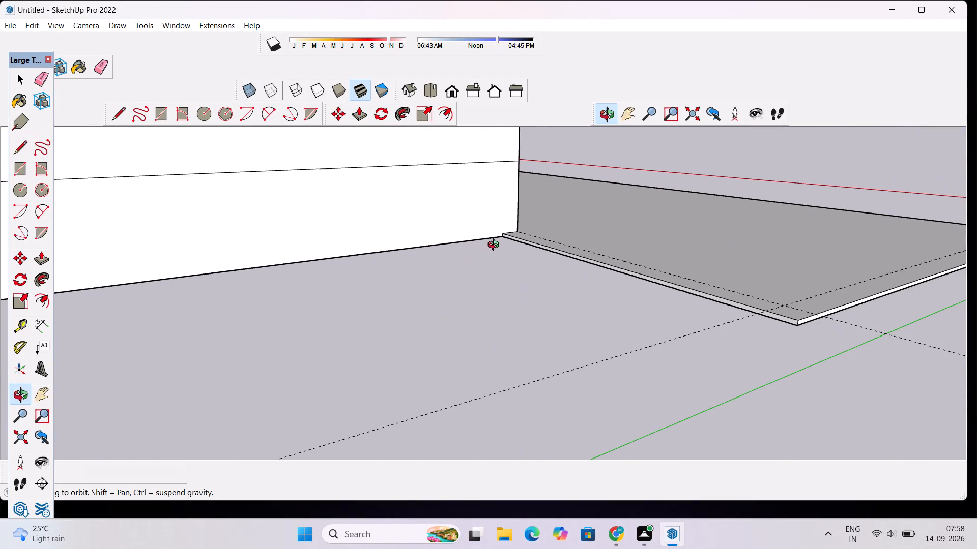
key(p)
click(552, 252)
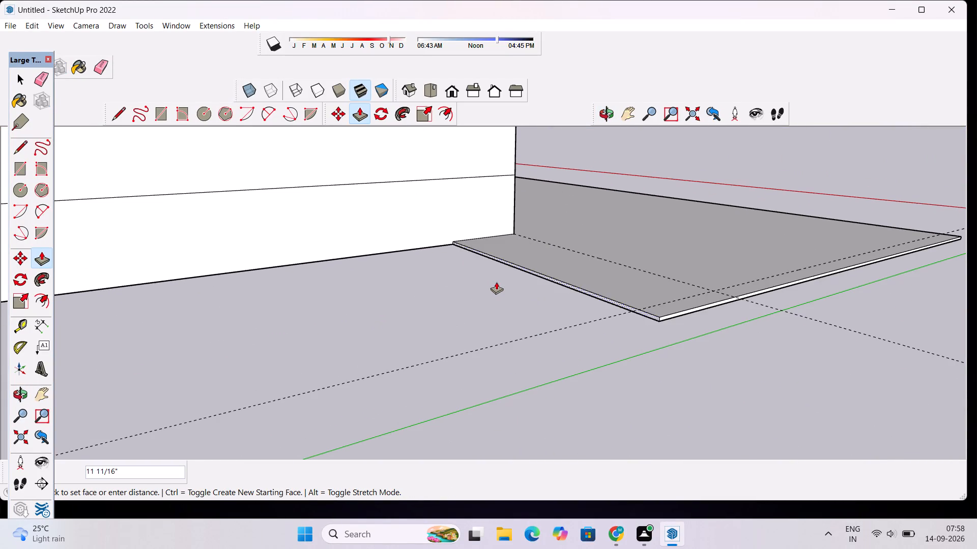
scroll(495, 282, down, 20)
scroll(495, 282, down, 2)
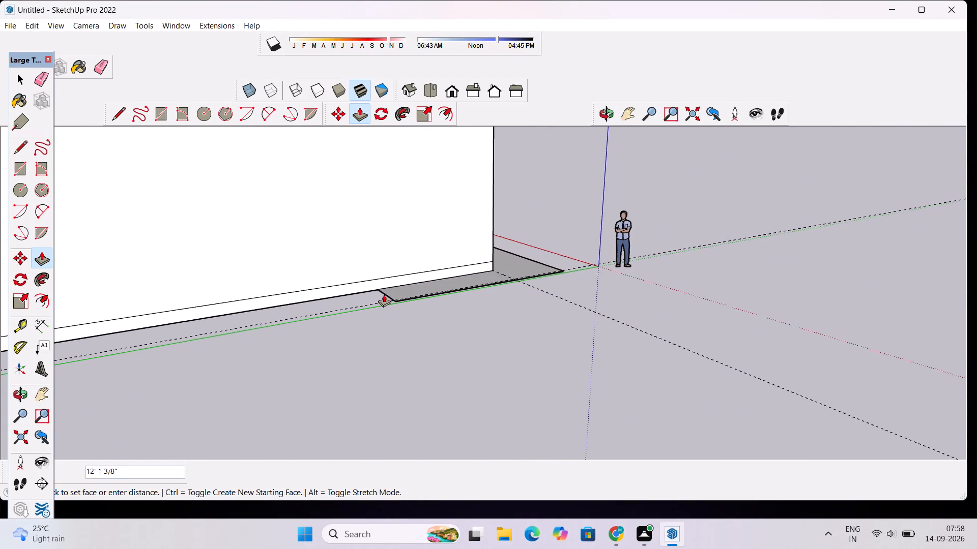
scroll(384, 294, down, 12)
scroll(301, 316, up, 11)
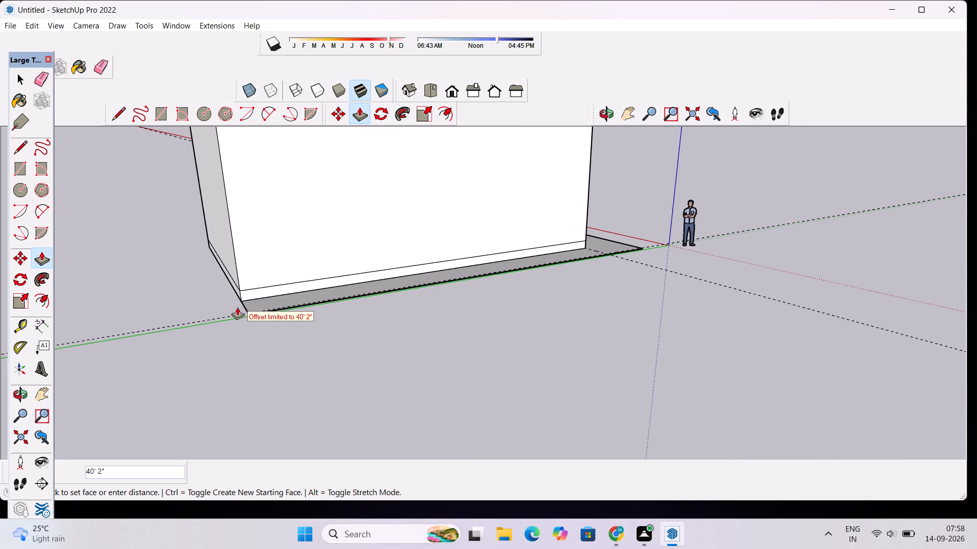
click(236, 307)
Place a guide line 3" inside the rear end edge of the slab strip along the side wall.
scroll(255, 297, up, 5)
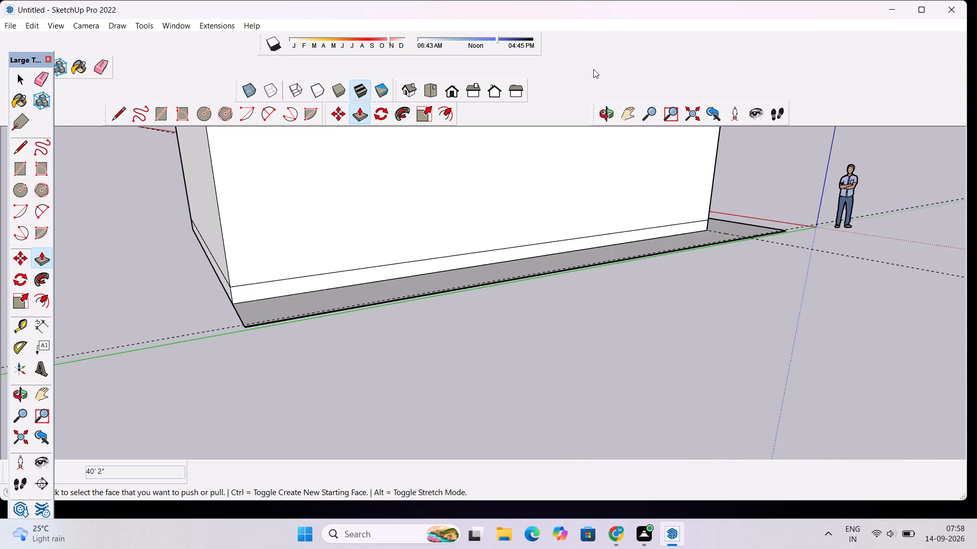
click(602, 108)
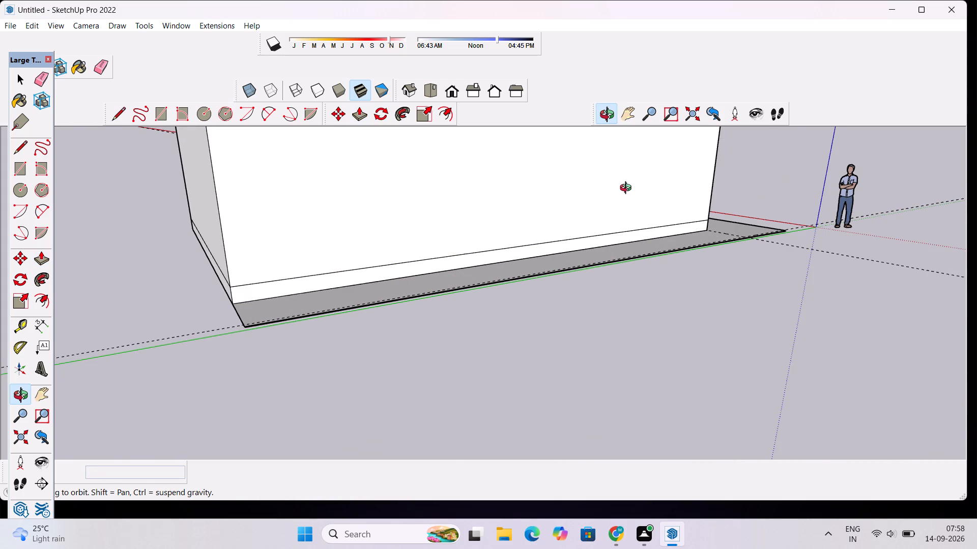
drag(629, 192, 542, 267)
scroll(537, 260, down, 7)
scroll(451, 356, up, 3)
scroll(331, 301, up, 6)
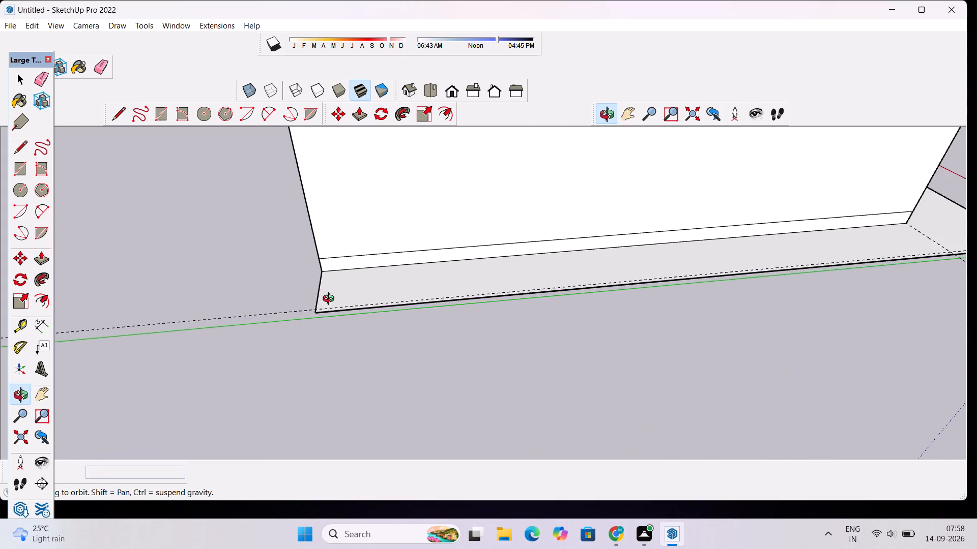
scroll(331, 300, up, 4)
key(space)
scroll(331, 299, up, 4)
key(t)
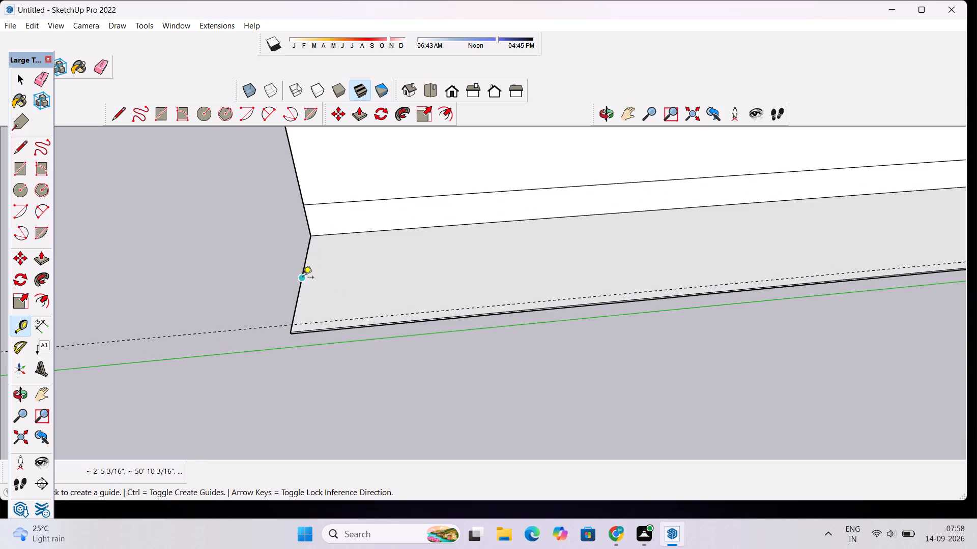
click(302, 279)
text(3")
key(Return)
key(space)
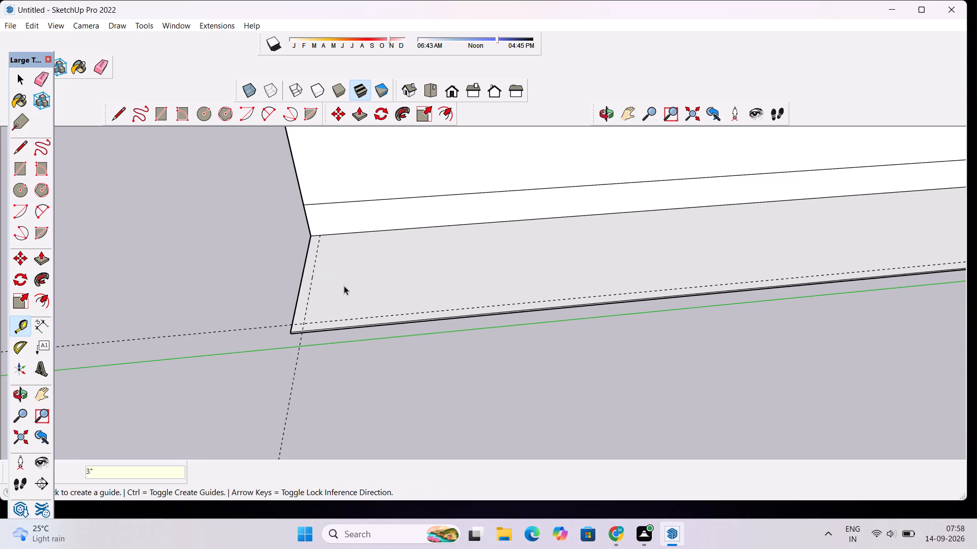
Draw inset lines over the guides across the slab strip's rear end and along its outer side to the guide at the tower's front corner.
key(l)
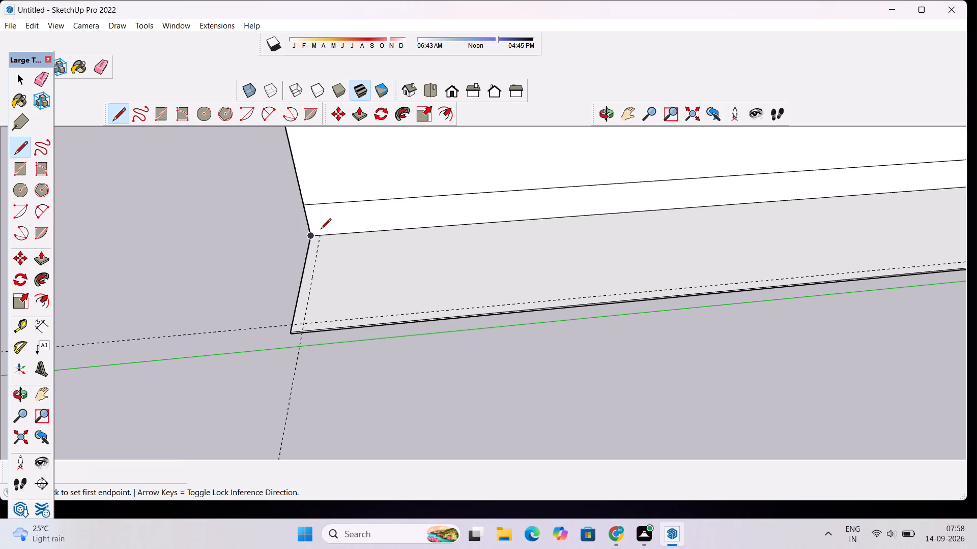
scroll(317, 290, up, 3)
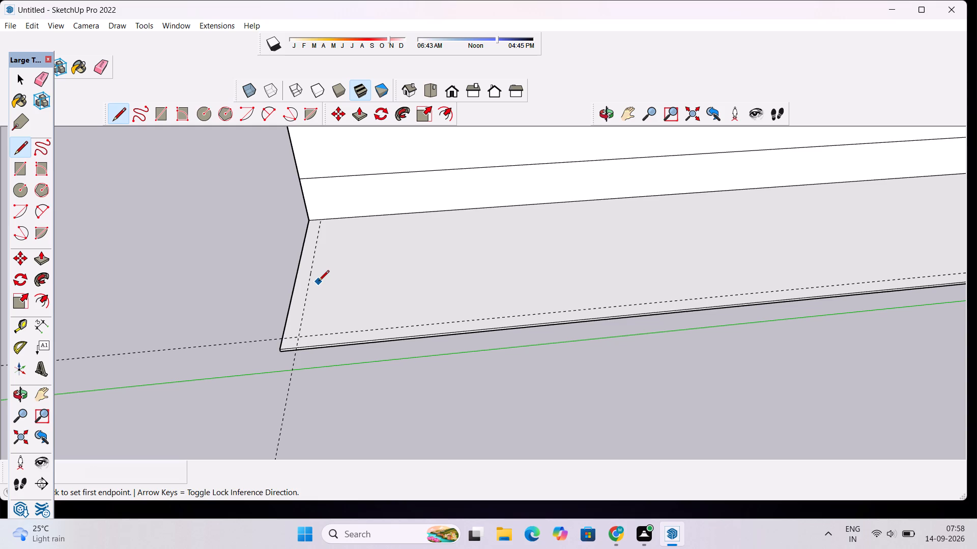
scroll(319, 282, down, 2)
scroll(320, 282, up, 4)
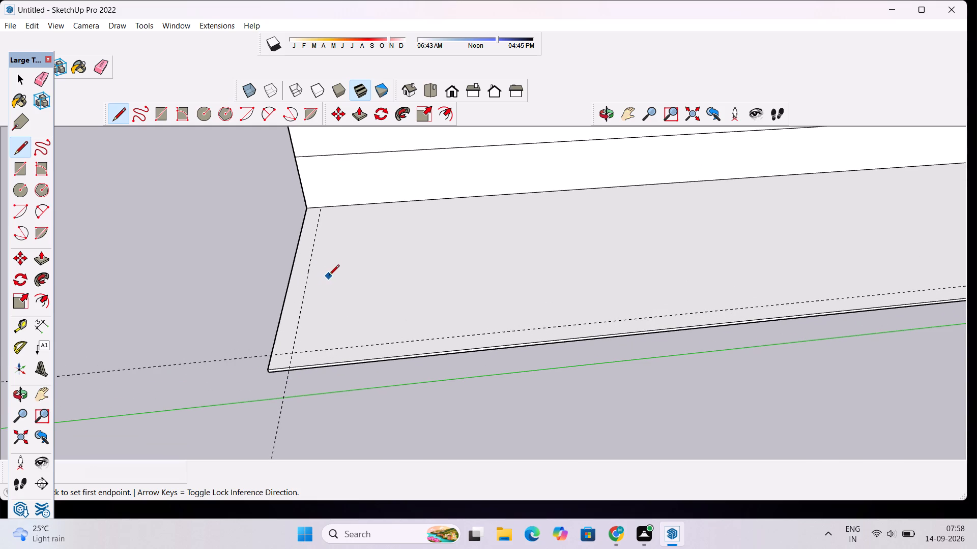
scroll(330, 276, down, 3)
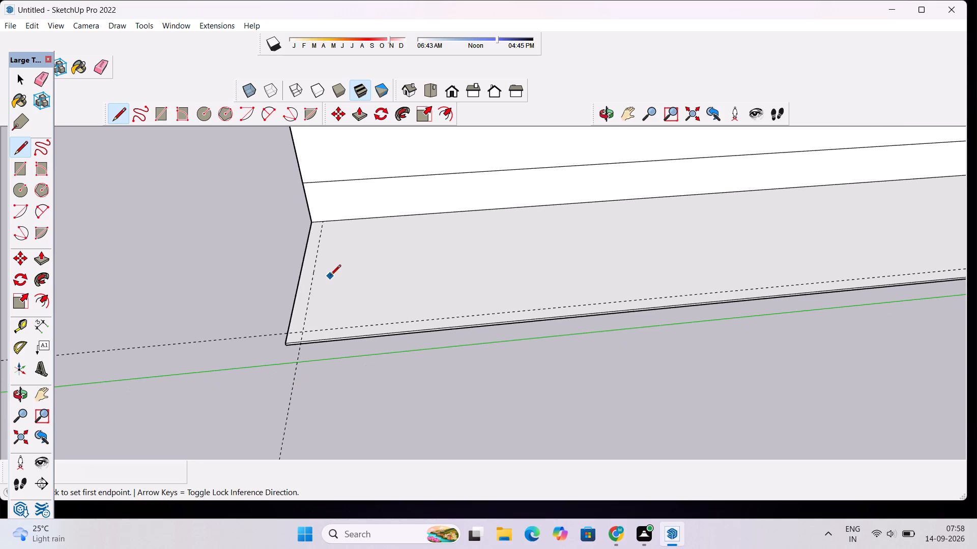
scroll(330, 276, down, 2)
scroll(330, 276, up, 2)
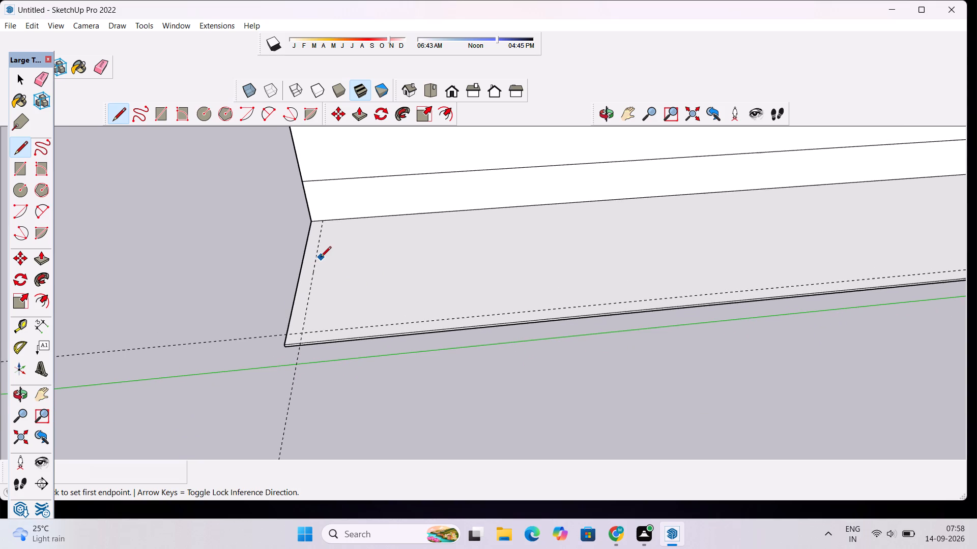
scroll(322, 259, down, 3)
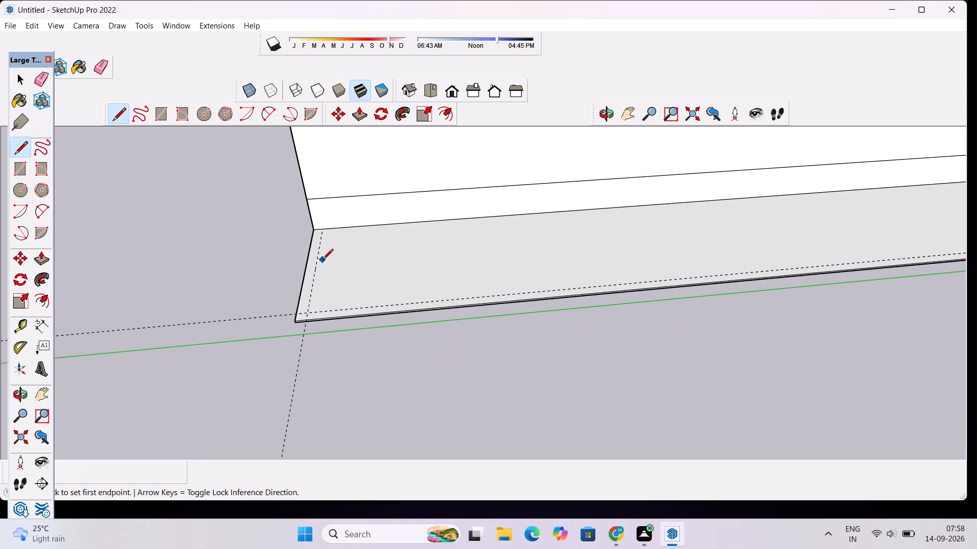
scroll(323, 261, down, 1)
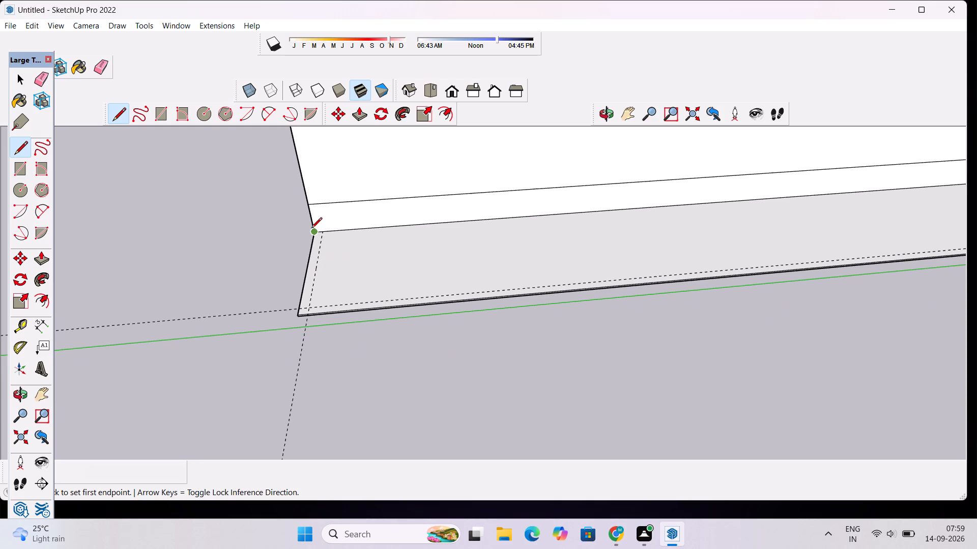
click(323, 233)
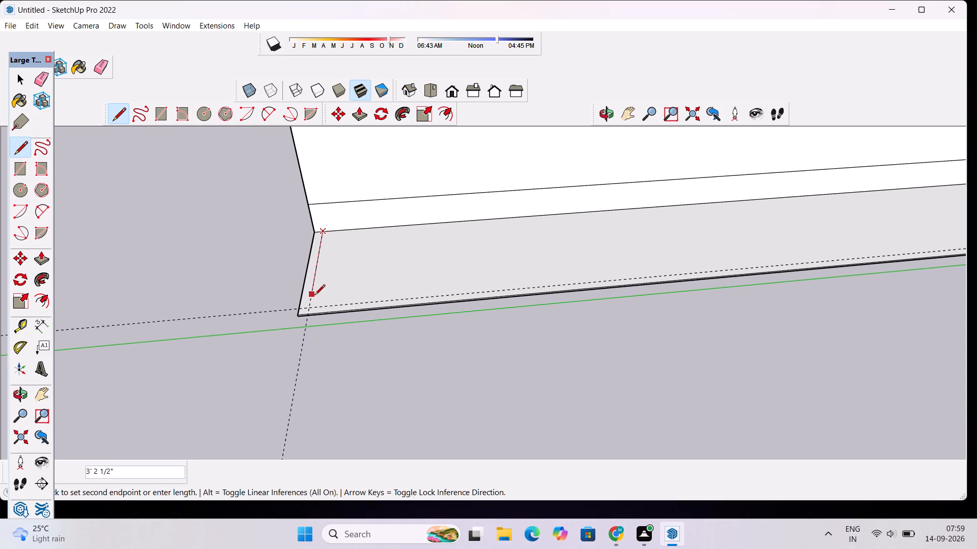
click(307, 310)
scroll(332, 297, down, 15)
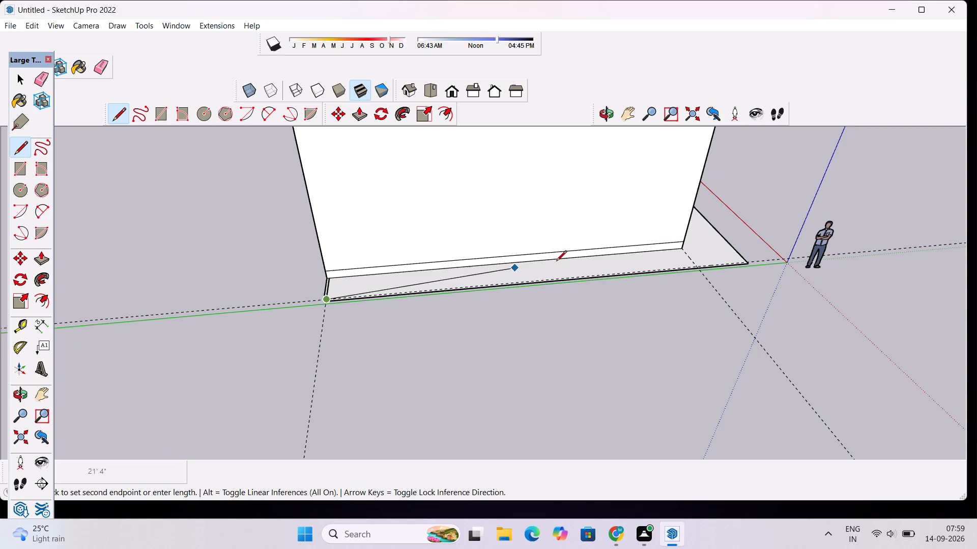
scroll(761, 244, up, 8)
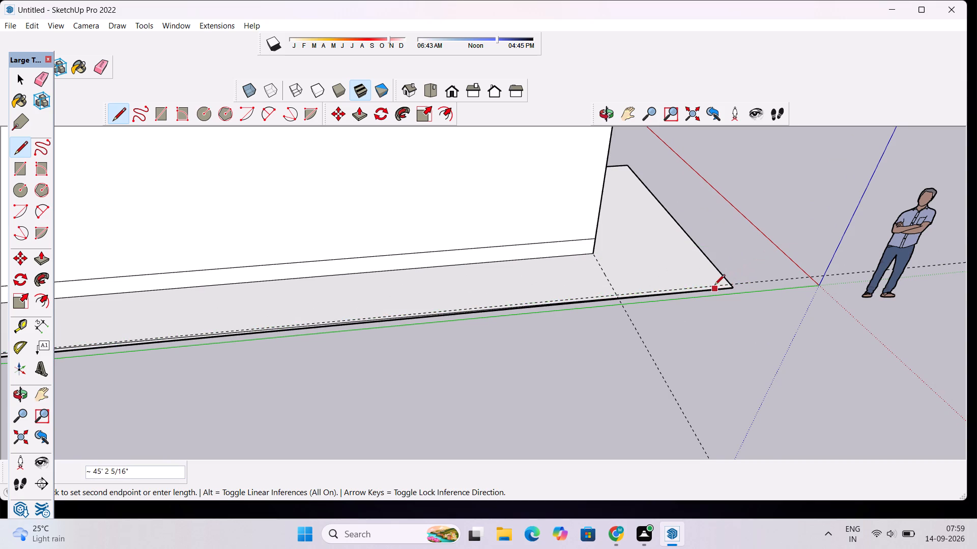
scroll(714, 286, up, 8)
click(500, 308)
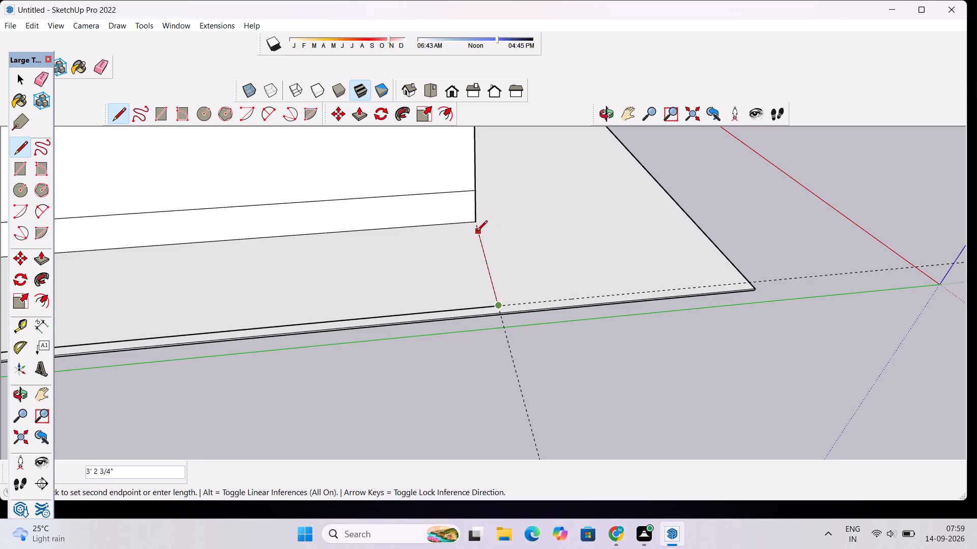
key(space)
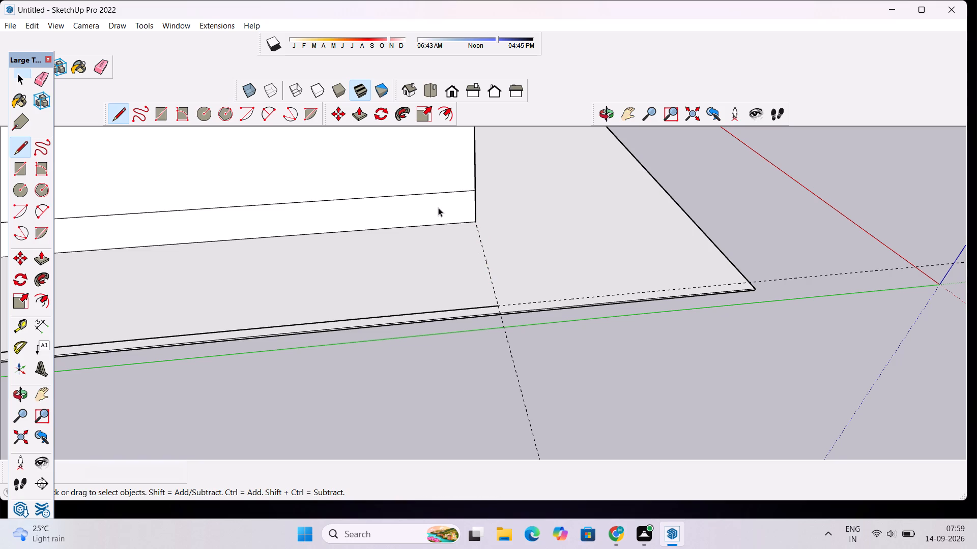
Place a guide line 3" inside the slab's front edge before the tower.
scroll(509, 253, down, 4)
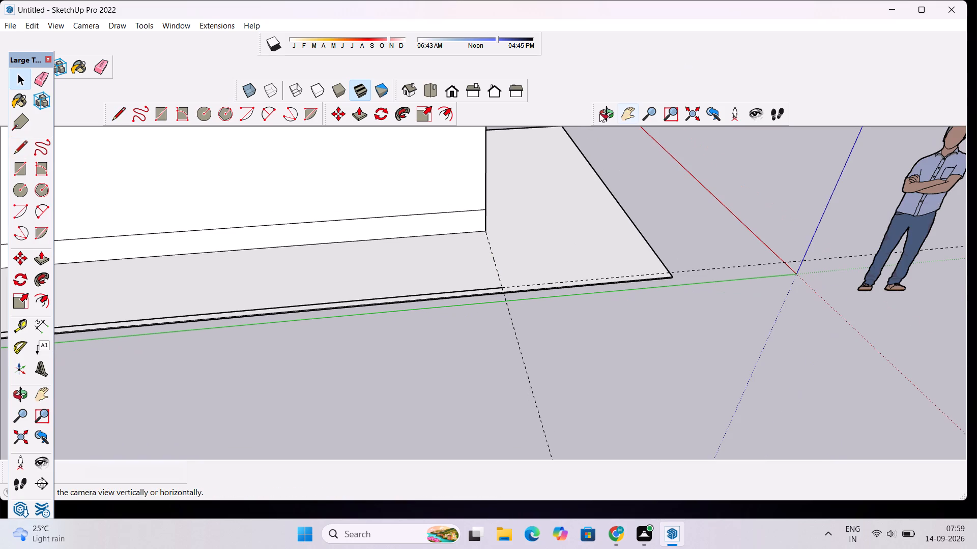
click(603, 114)
drag(631, 177, 528, 168)
scroll(527, 168, down, 4)
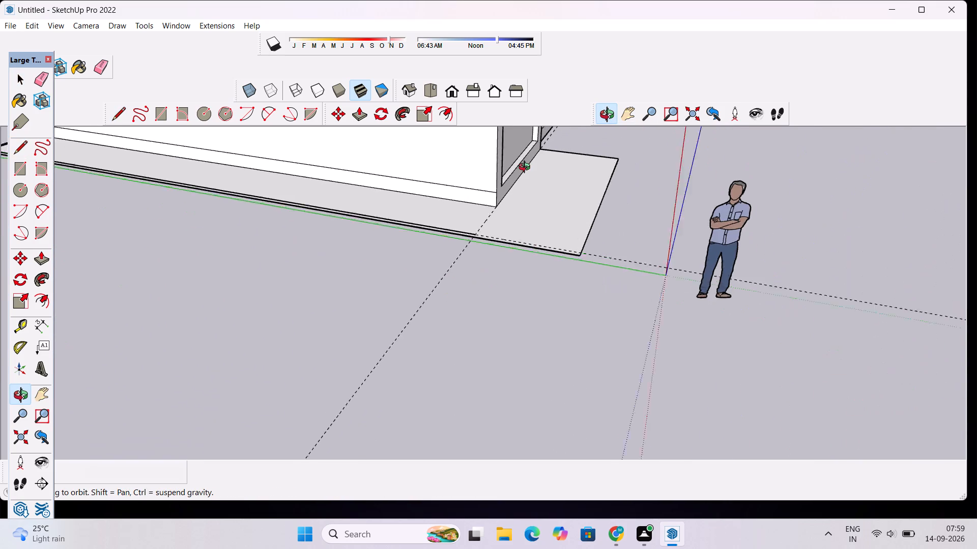
scroll(527, 168, down, 1)
shift+drag(576, 201, 499, 167)
scroll(501, 163, up, 5)
drag(483, 184, 487, 236)
scroll(493, 194, up, 4)
shift+drag(493, 194, 469, 274)
scroll(464, 264, up, 2)
key(l)
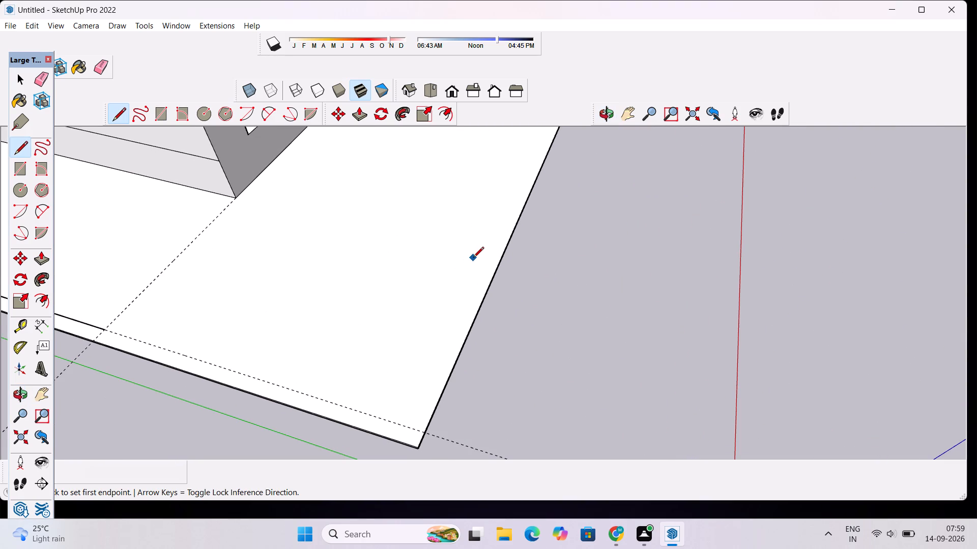
key(t)
click(494, 277)
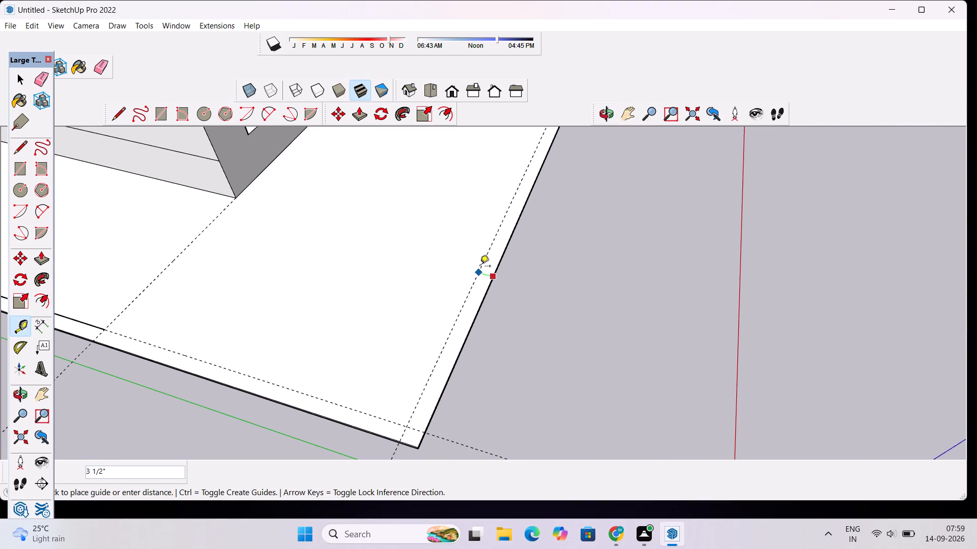
text(3")
key(Return)
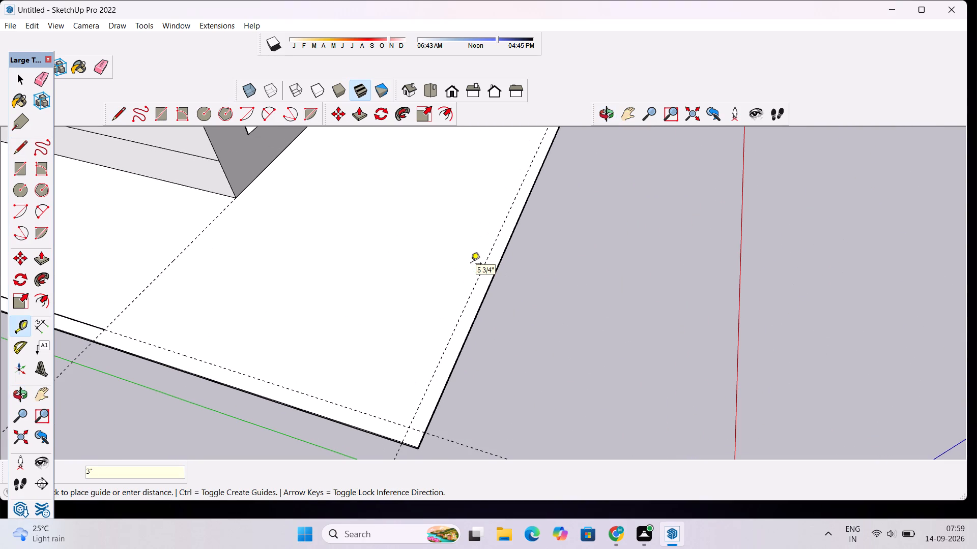
Continue the side inset line to the front guide, then draw the front inset line 14' 6" to the slab's far end.
scroll(471, 264, down, 5)
key(l)
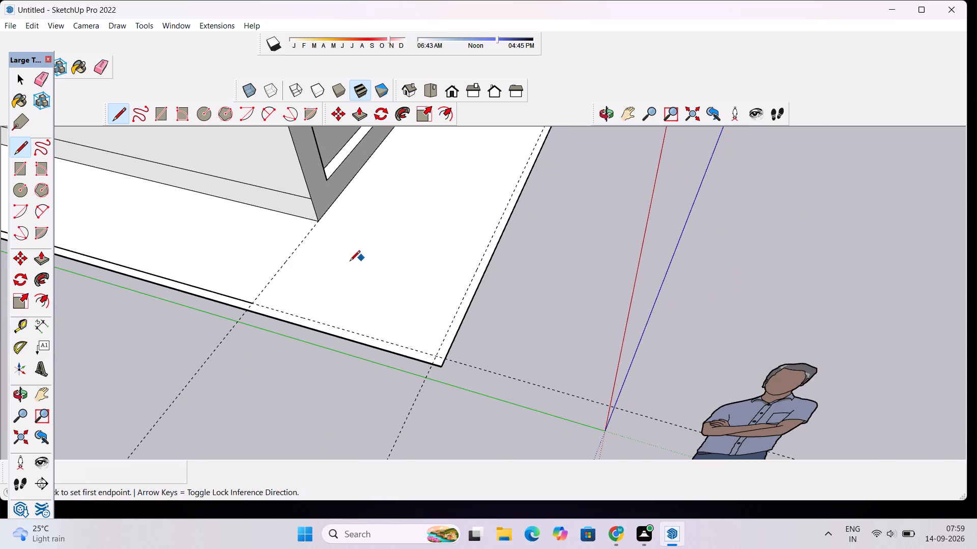
scroll(271, 300, up, 5)
click(240, 306)
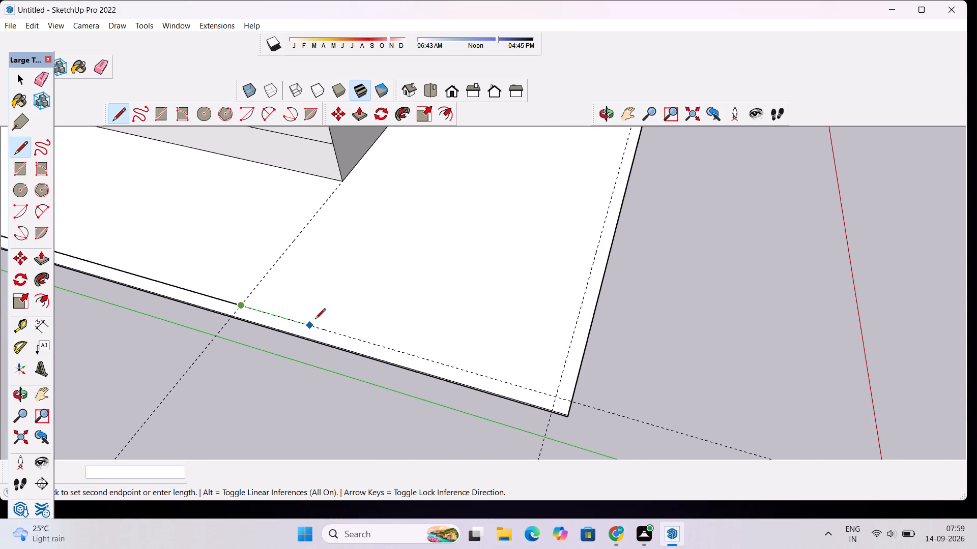
click(554, 396)
scroll(575, 353, down, 2)
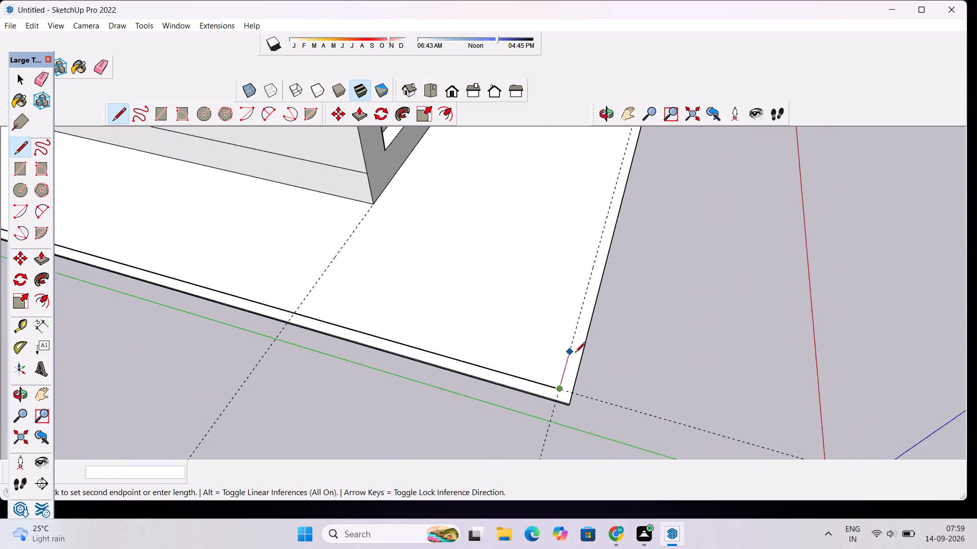
scroll(575, 353, down, 11)
scroll(609, 199, up, 9)
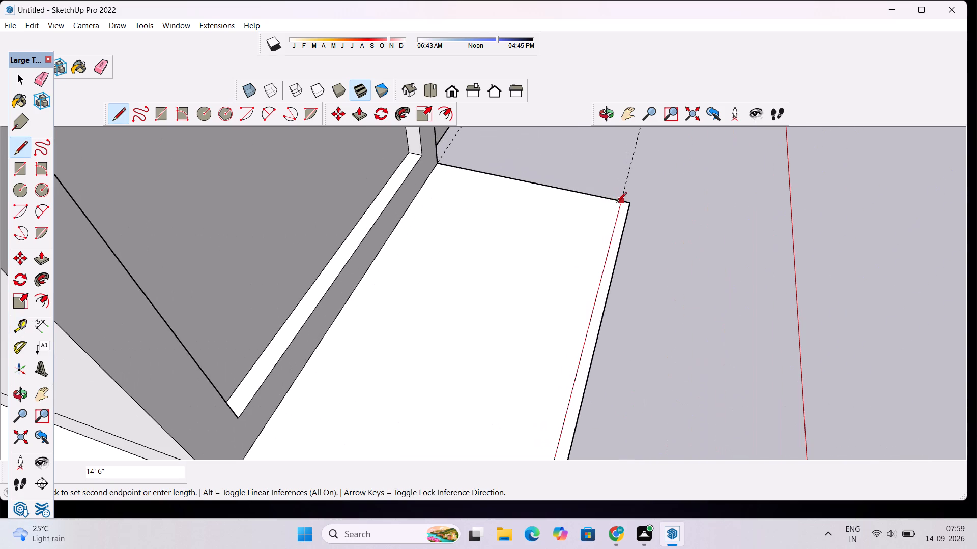
click(622, 201)
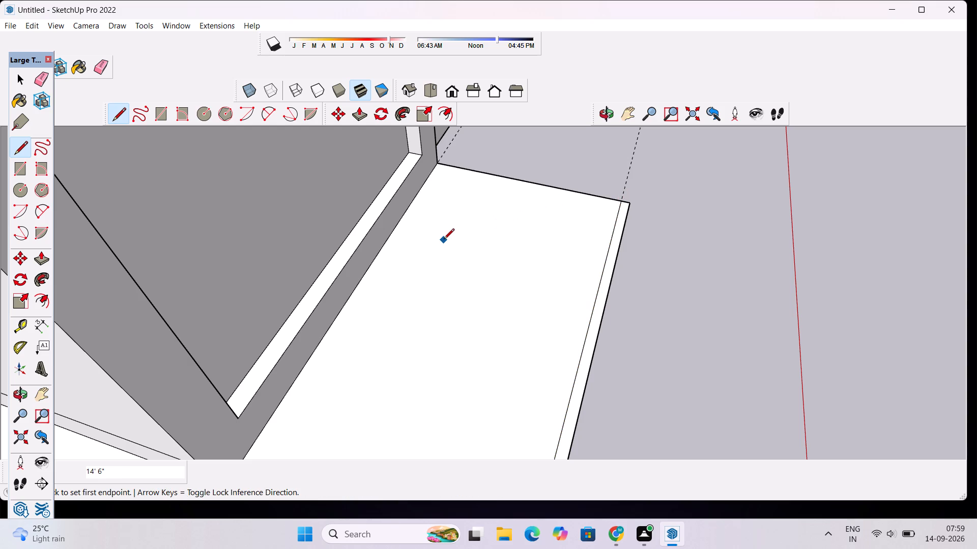
key(space)
Erase the guide lines at the slab's front corner and along its front and outer side edges.
scroll(457, 187, down, 11)
key(e)
scroll(399, 237, down, 3)
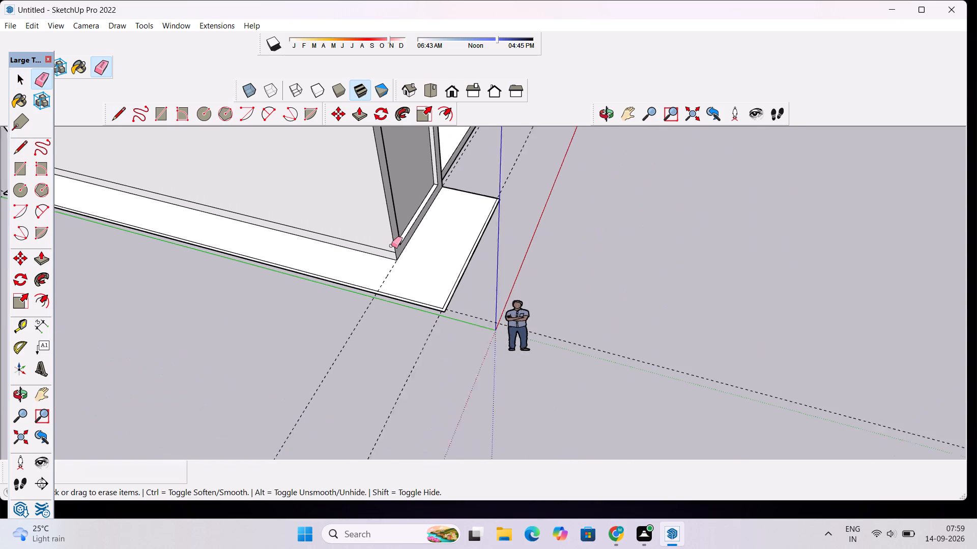
scroll(391, 246, down, 1)
drag(346, 316, 413, 356)
drag(573, 314, 572, 333)
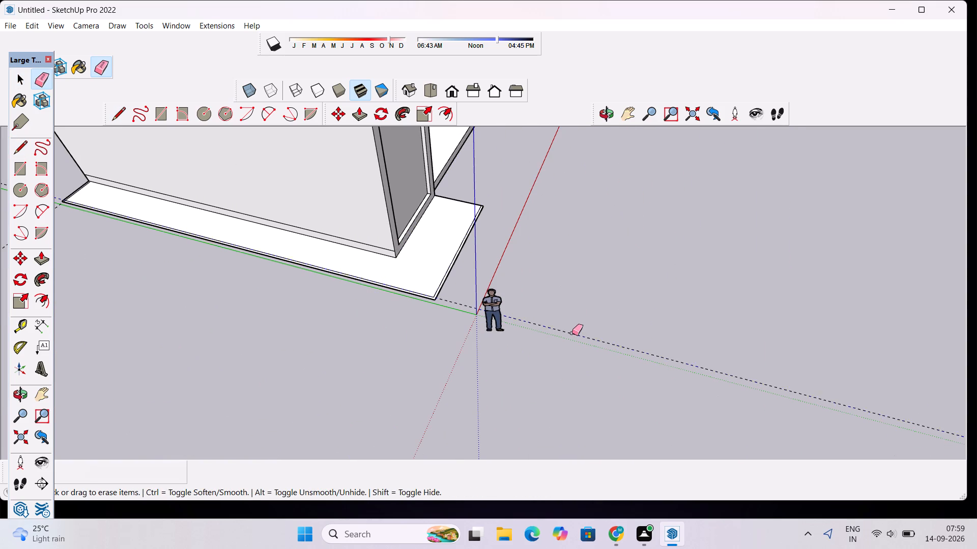
drag(572, 333, 572, 335)
Erase the remaining guide line at the rear end of the slab strip.
click(602, 109)
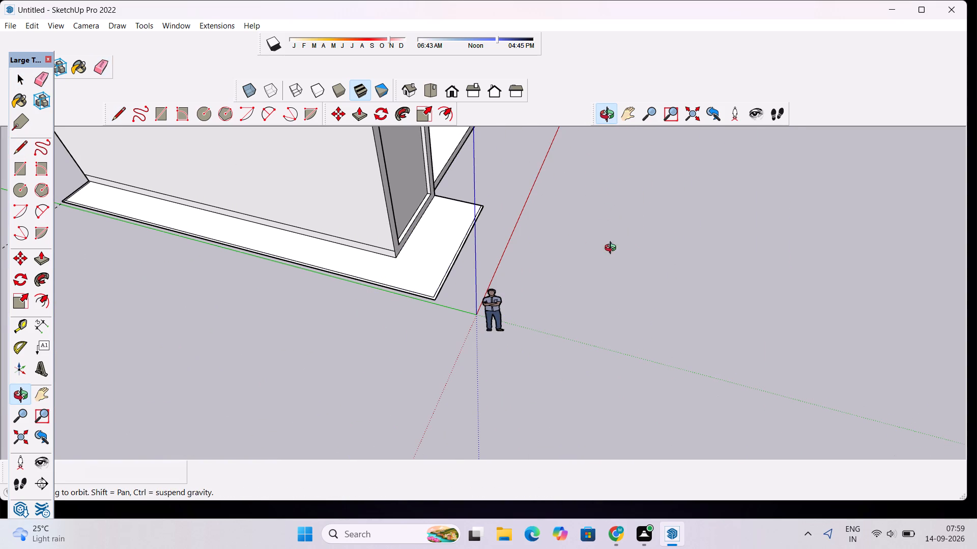
drag(613, 249, 422, 168)
scroll(421, 167, down, 6)
scroll(550, 186, up, 4)
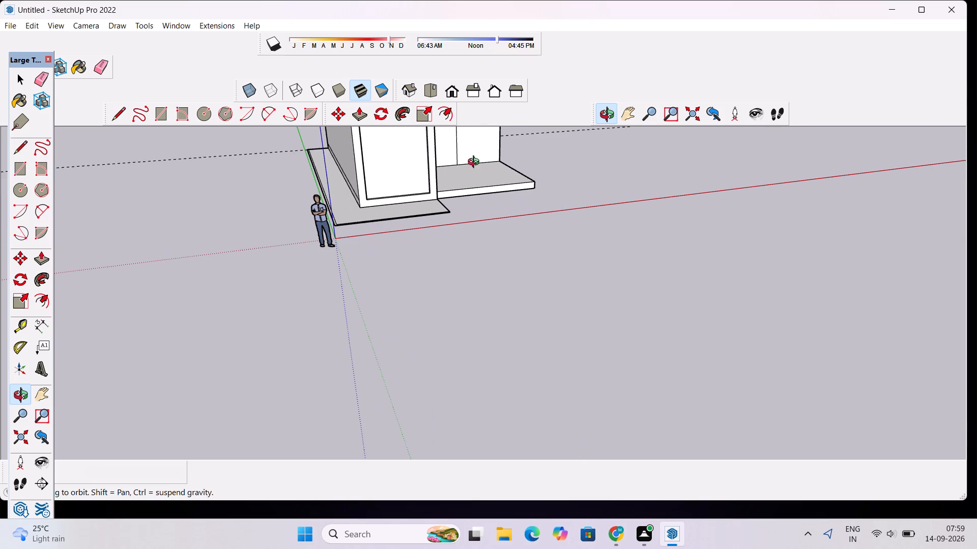
shift+drag(476, 163, 502, 267)
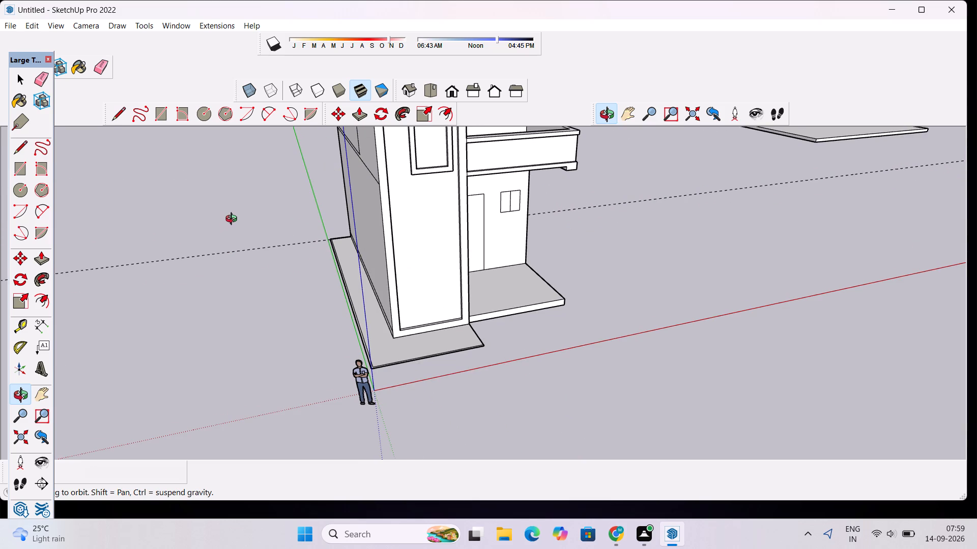
scroll(237, 204, up, 3)
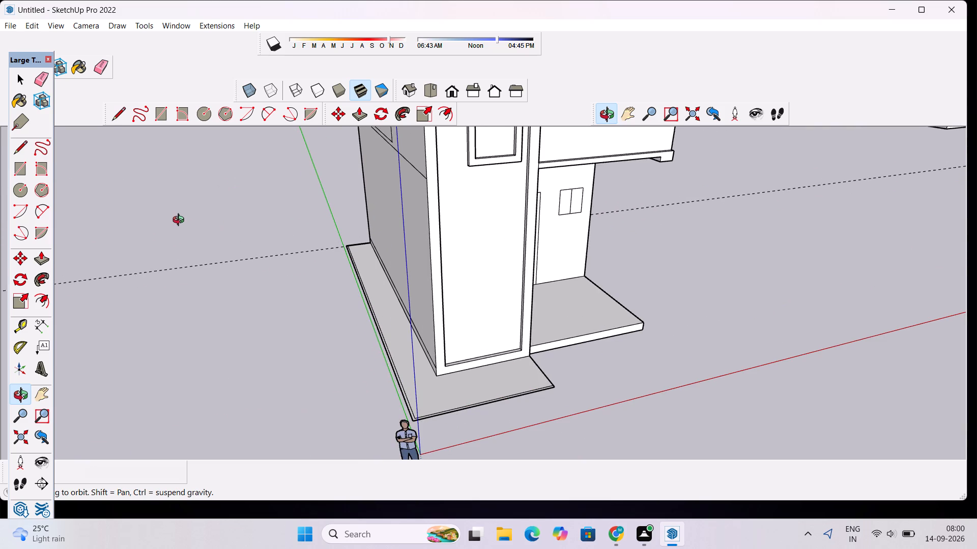
key(e)
scroll(303, 228, up, 4)
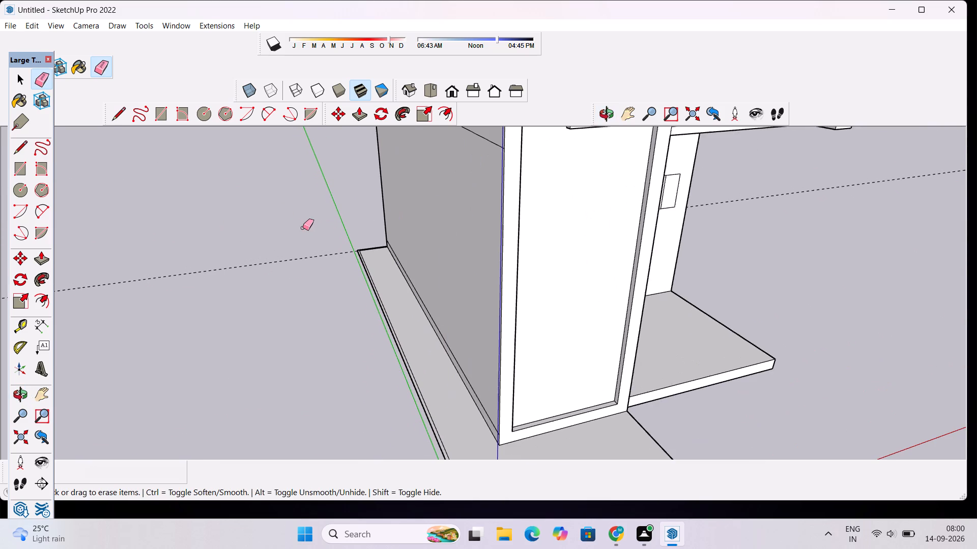
drag(302, 229, 305, 265)
Examine the junction between the tower's ground slab and the raised entrance platform from the front and the side.
scroll(306, 242, down, 12)
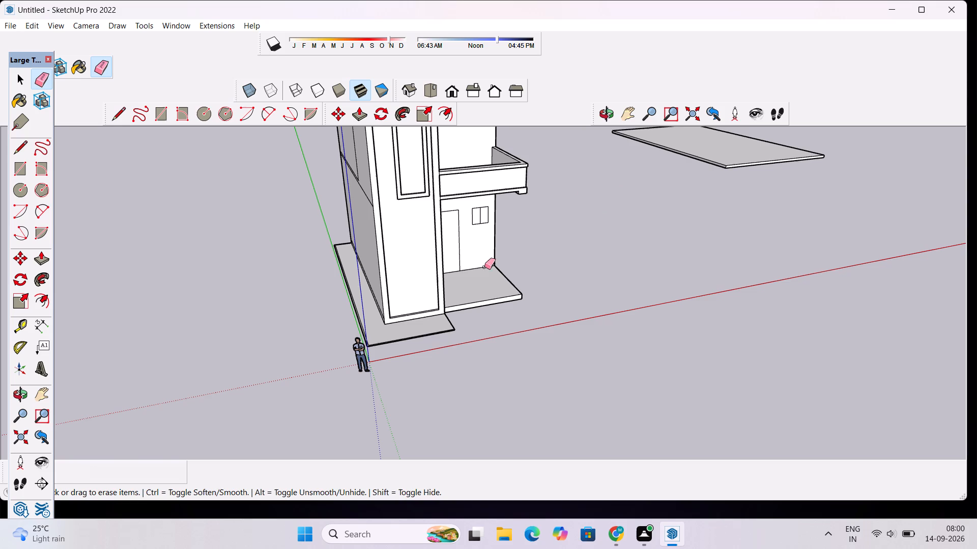
scroll(483, 264, up, 6)
drag(604, 112, 609, 112)
drag(656, 210, 596, 219)
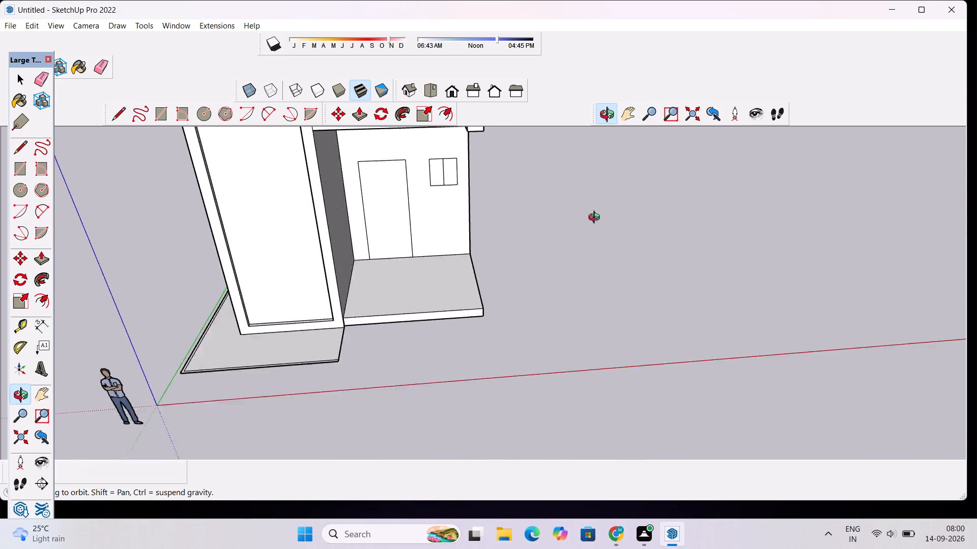
drag(596, 219, 479, 189)
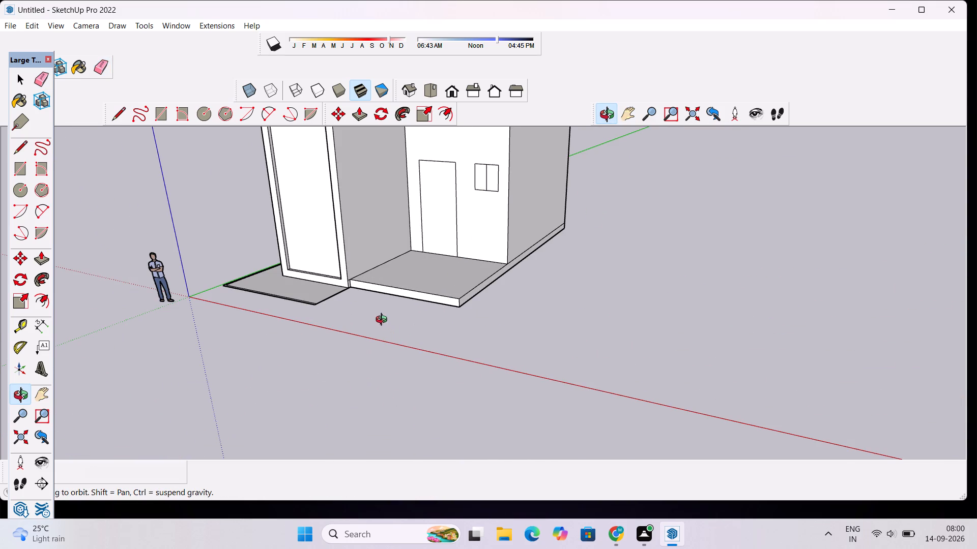
scroll(313, 310, up, 8)
drag(355, 301, 390, 320)
scroll(487, 283, up, 6)
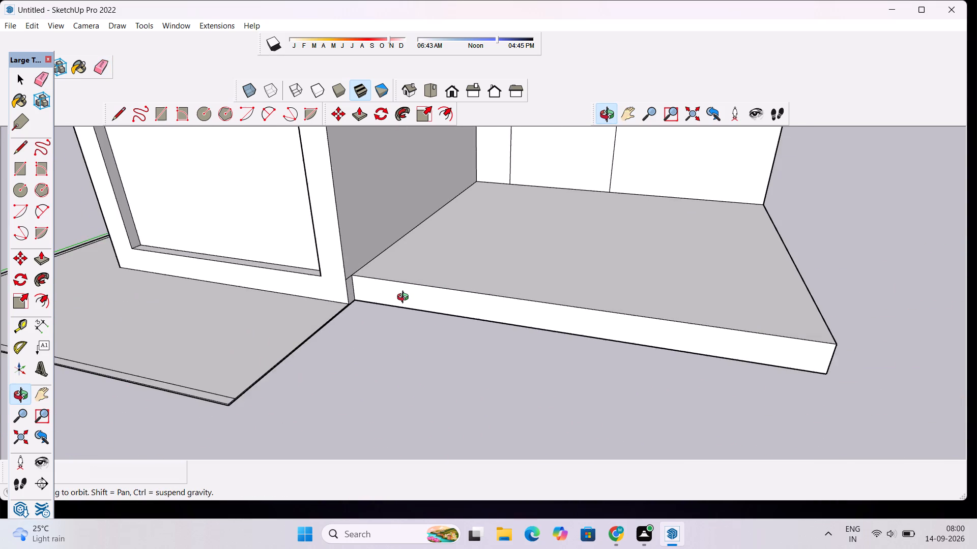
scroll(403, 299, up, 3)
scroll(305, 280, down, 6)
scroll(302, 281, up, 1)
scroll(299, 274, down, 6)
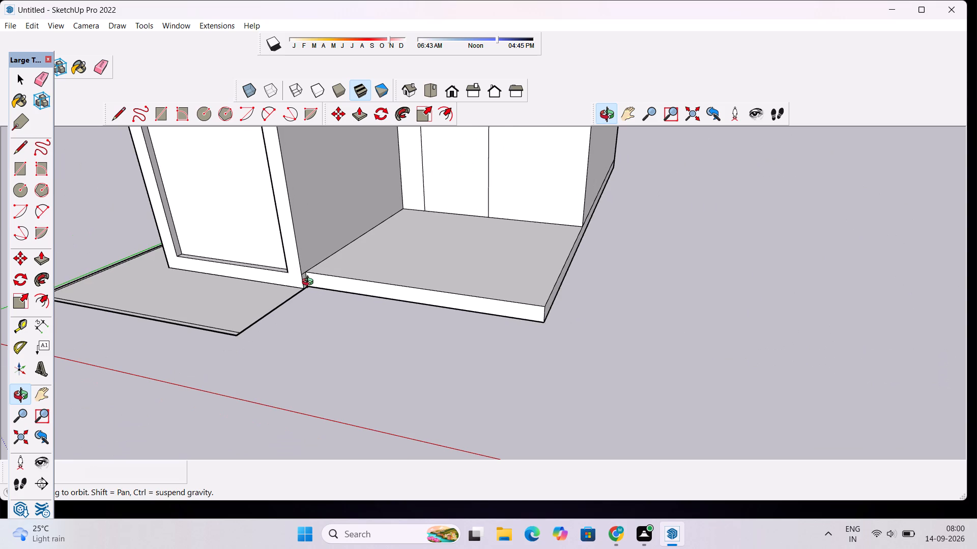
drag(518, 293, 360, 271)
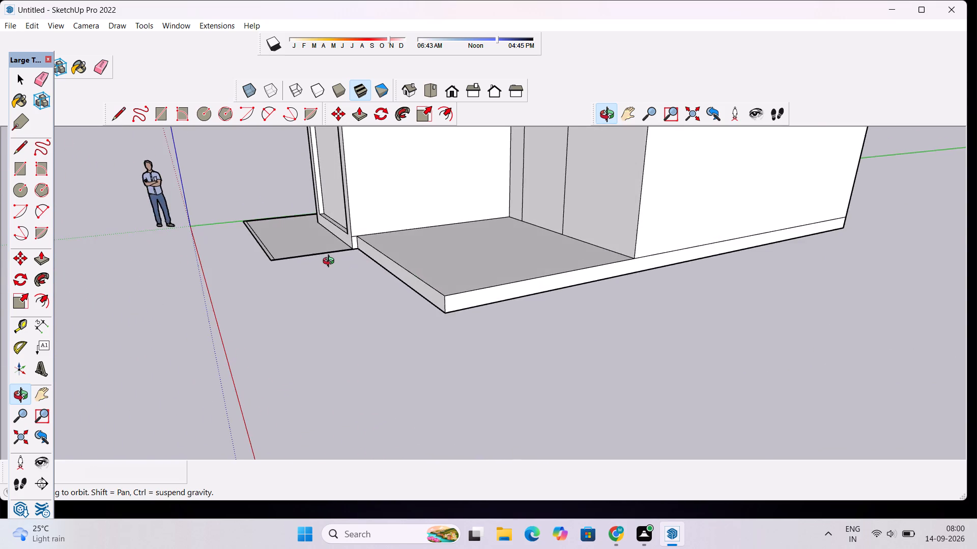
Draw a 5" line across the narrow wall end between slab and raised platform, level with the slab's top edge.
scroll(331, 262, up, 5)
drag(364, 310, 302, 261)
scroll(286, 241, up, 9)
scroll(328, 252, up, 1)
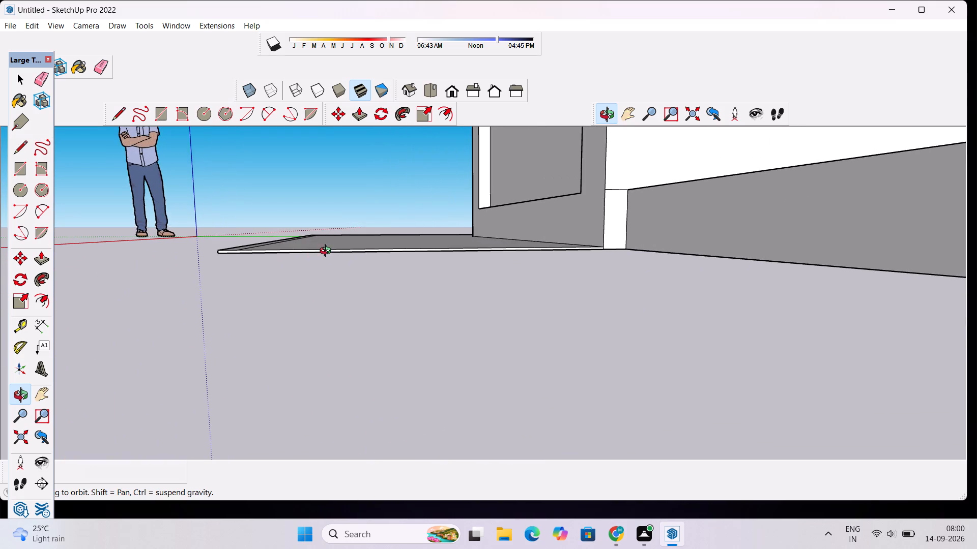
scroll(328, 248, down, 1)
drag(394, 238, 353, 253)
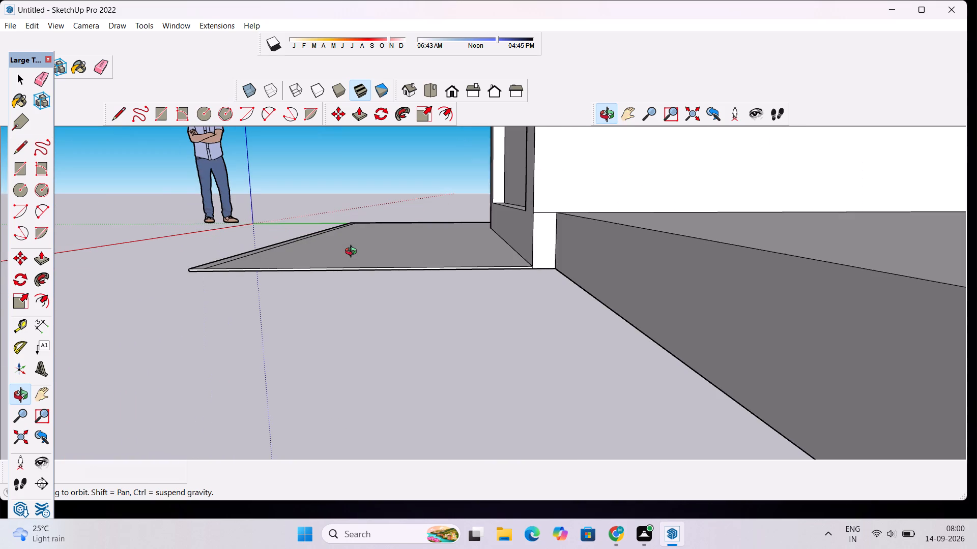
key(p)
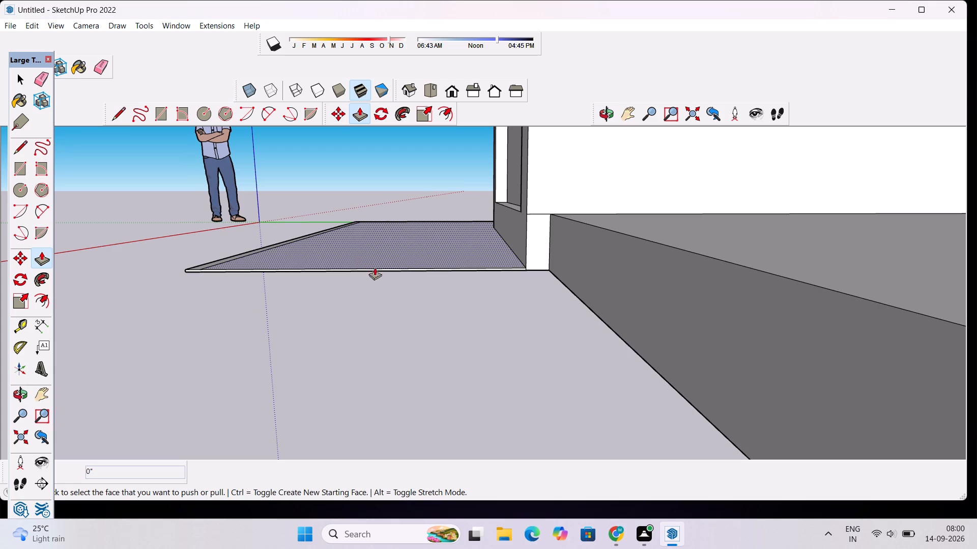
scroll(525, 270, up, 7)
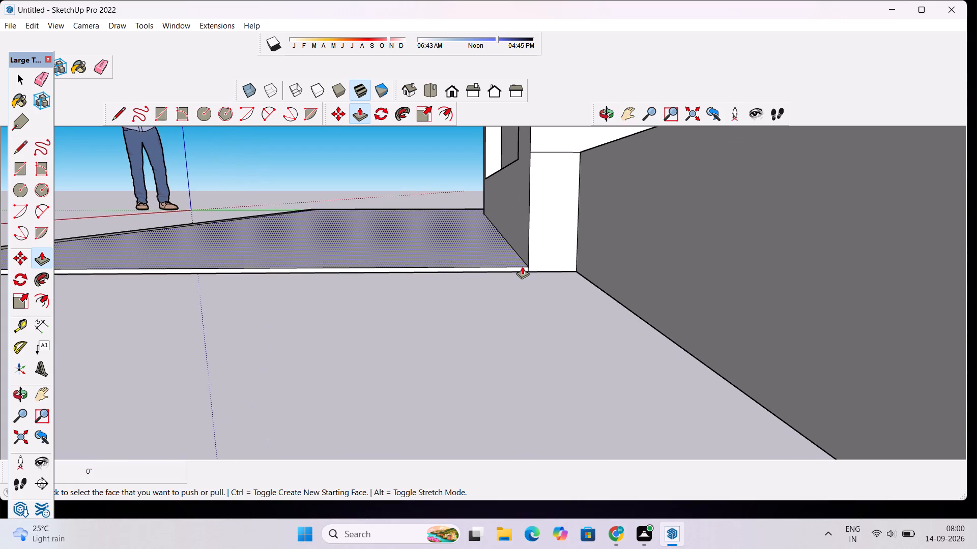
scroll(522, 266, up, 2)
key(l)
scroll(522, 266, up, 4)
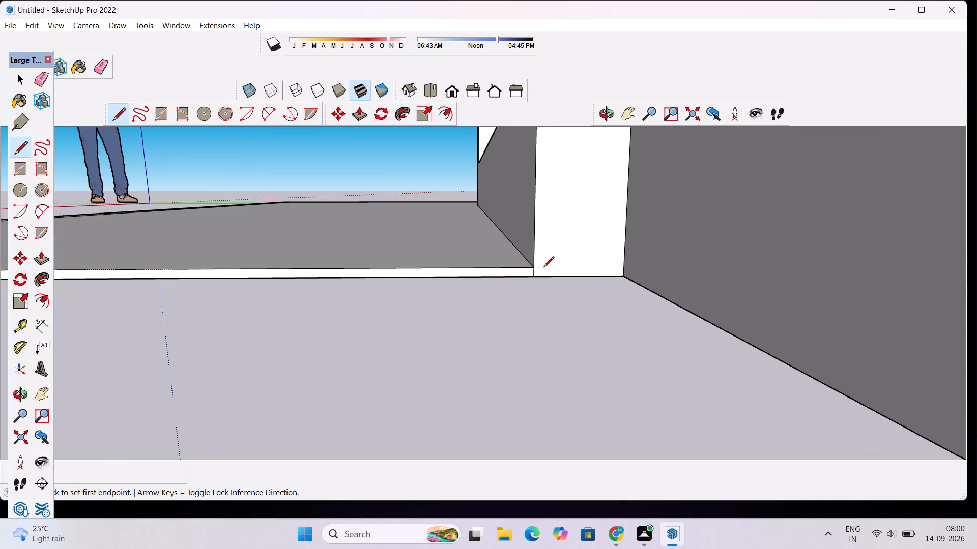
click(535, 268)
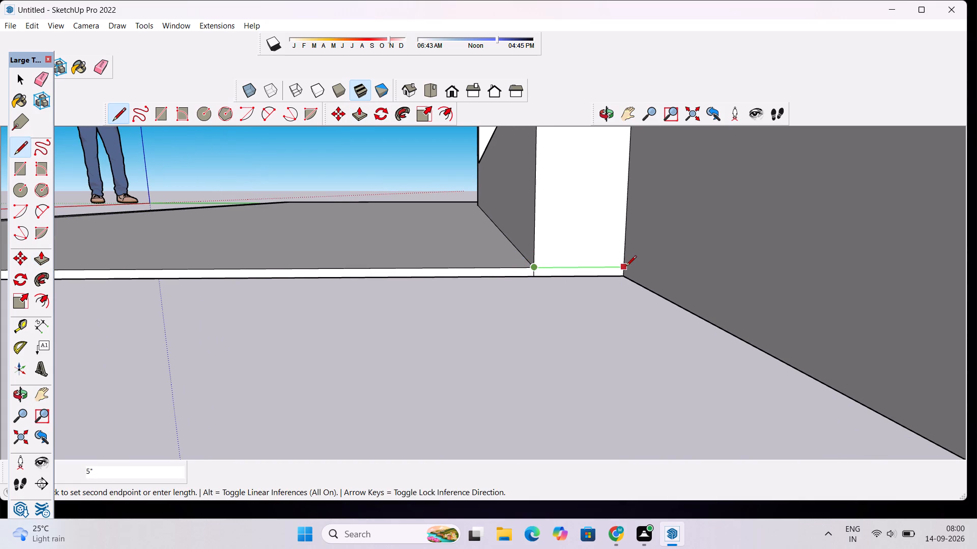
click(626, 267)
key(space)
Erase the short vertical edge separating the slab's end face from the new strip under the narrow wall end.
scroll(535, 282, up, 4)
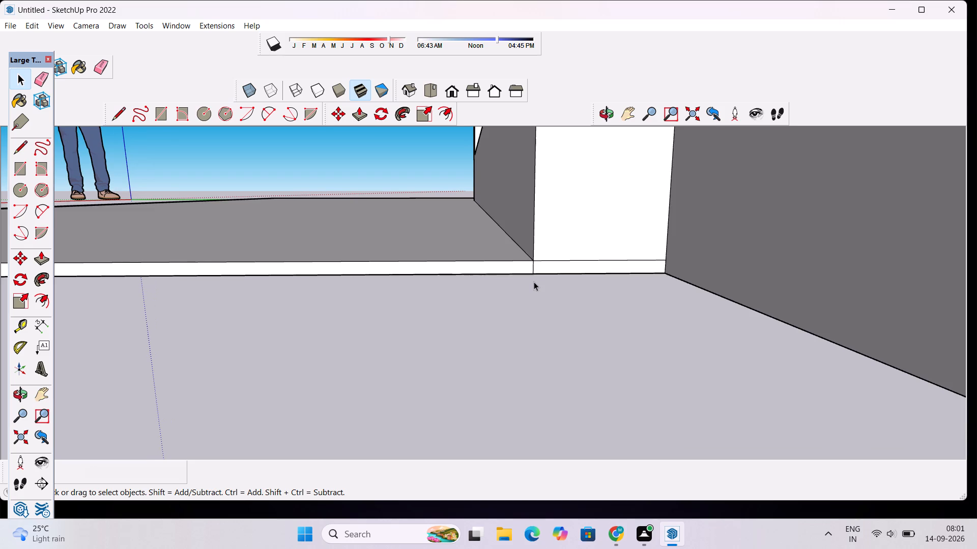
scroll(534, 282, up, 3)
key(e)
click(533, 264)
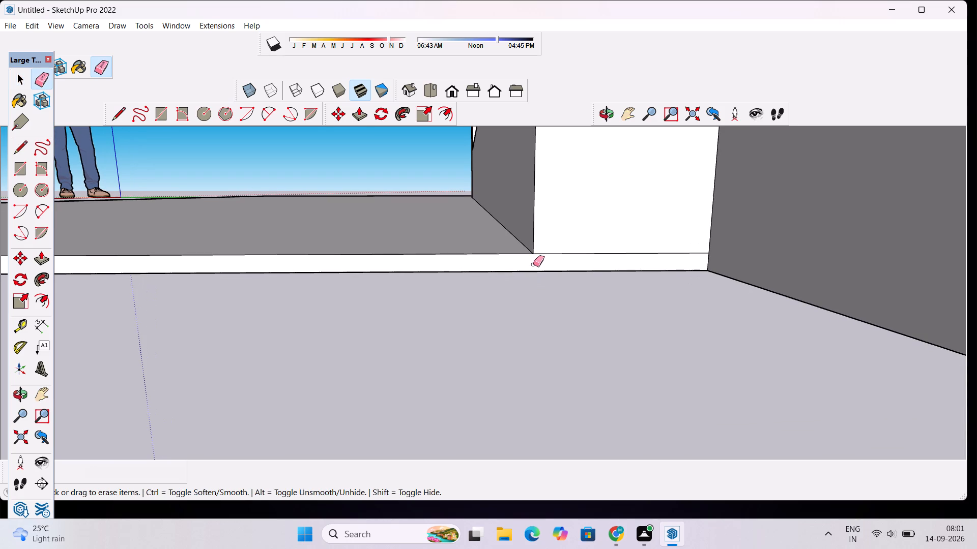
scroll(533, 264, down, 8)
key(space)
Push/Pull the slab's merged end face 15' 3" along the raised platform's side, out to the platform's corner.
key(p)
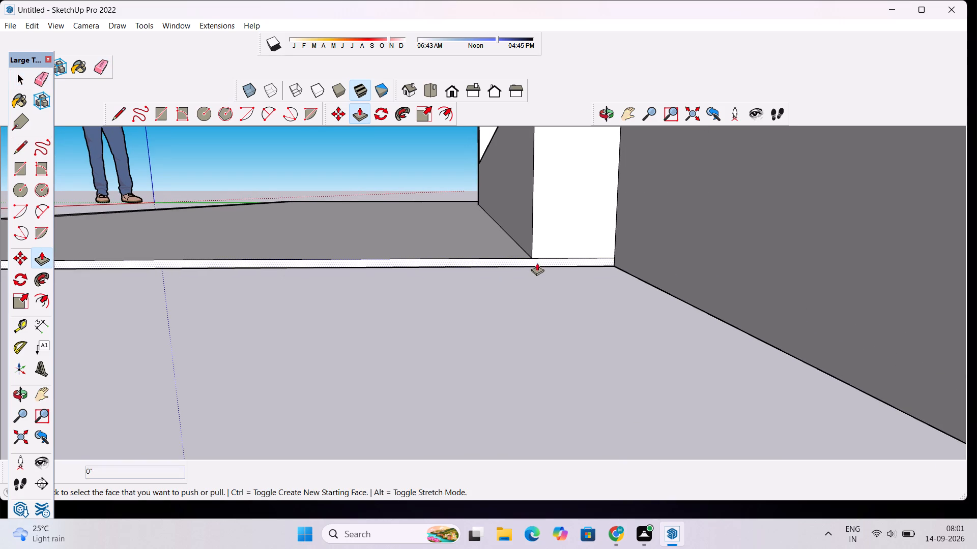
click(538, 259)
scroll(538, 259, down, 4)
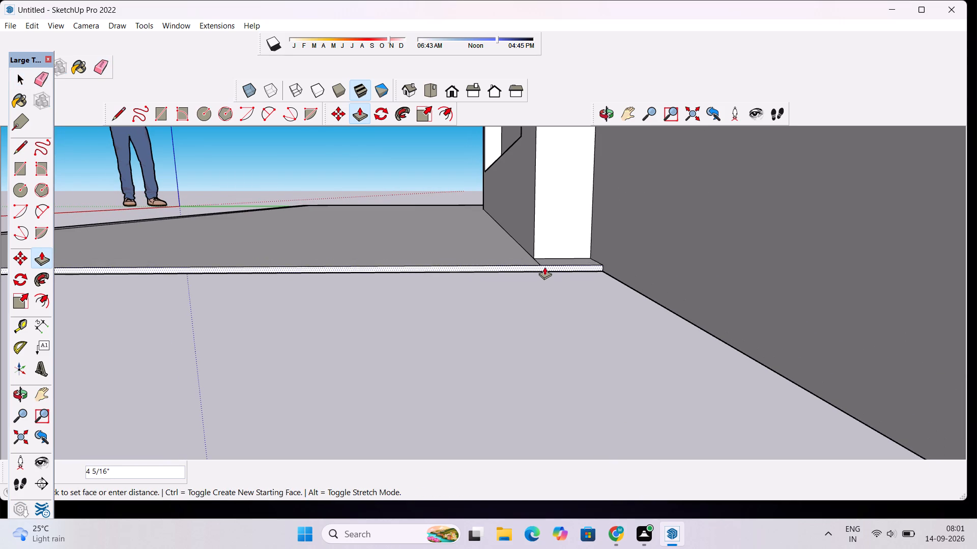
scroll(545, 268, down, 7)
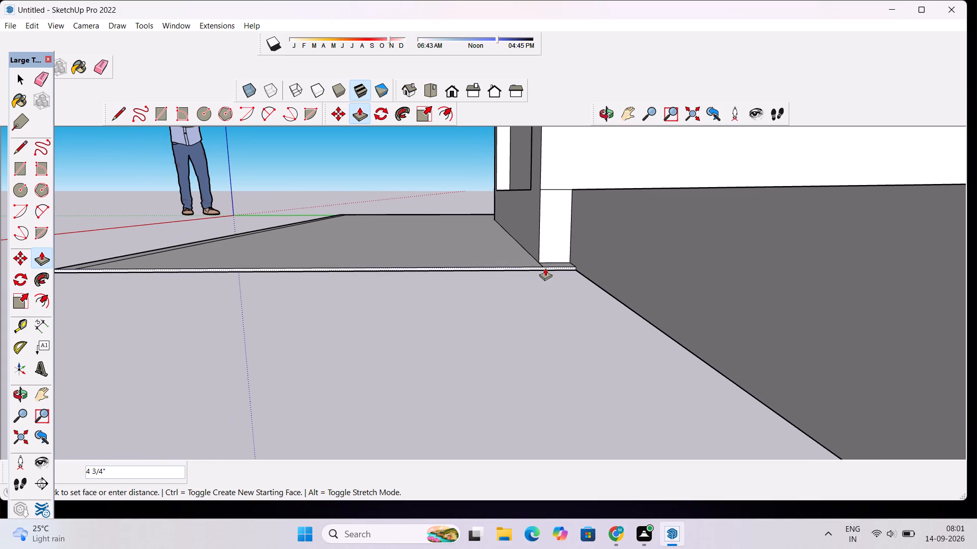
scroll(554, 294, down, 13)
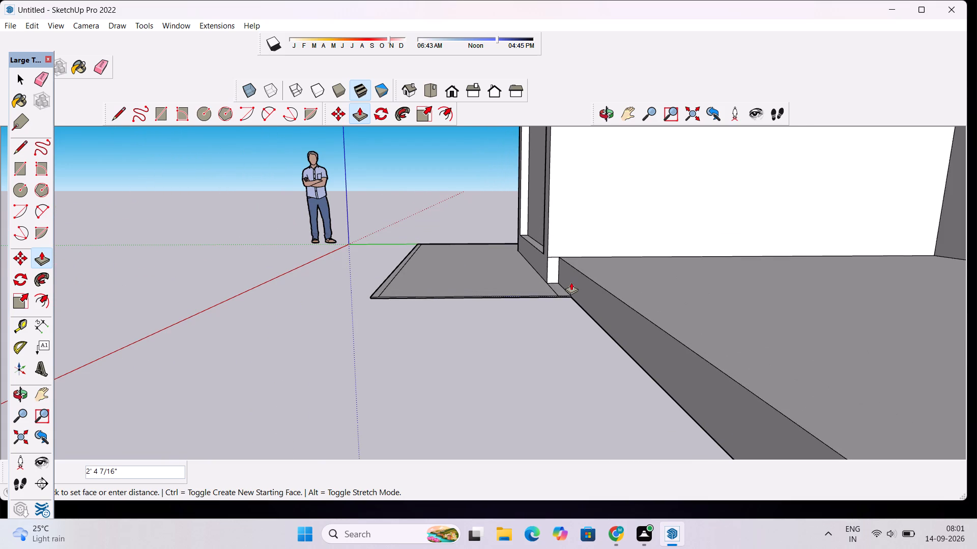
scroll(571, 282, down, 2)
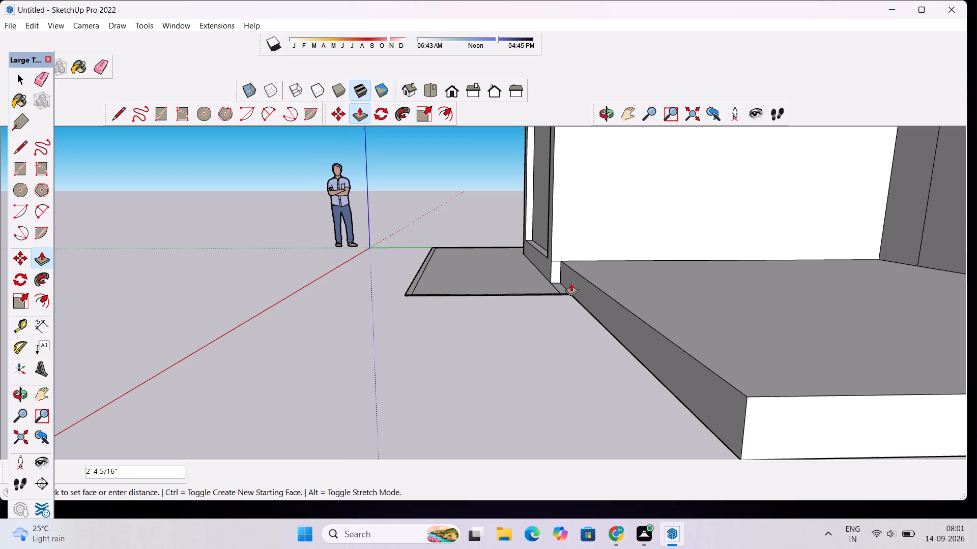
scroll(570, 282, up, 1)
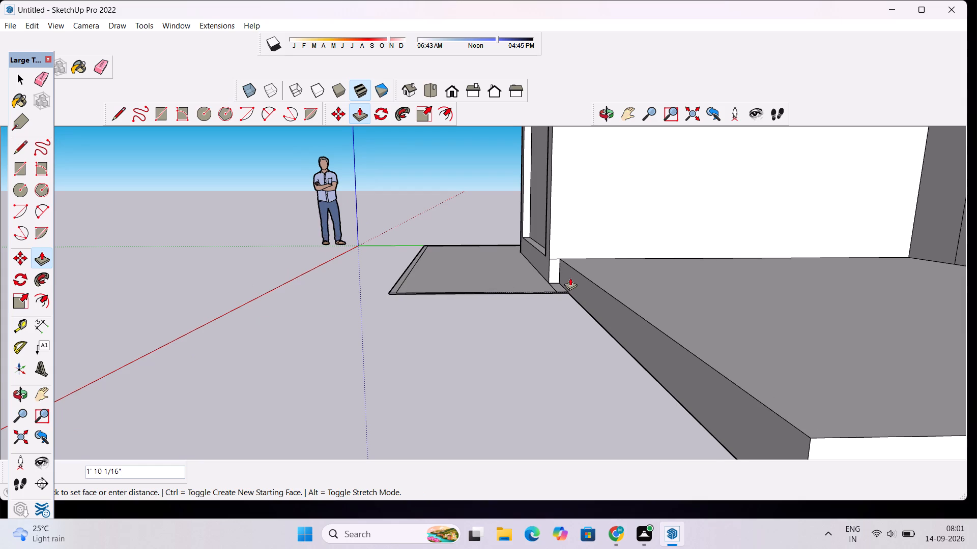
scroll(570, 278, up, 2)
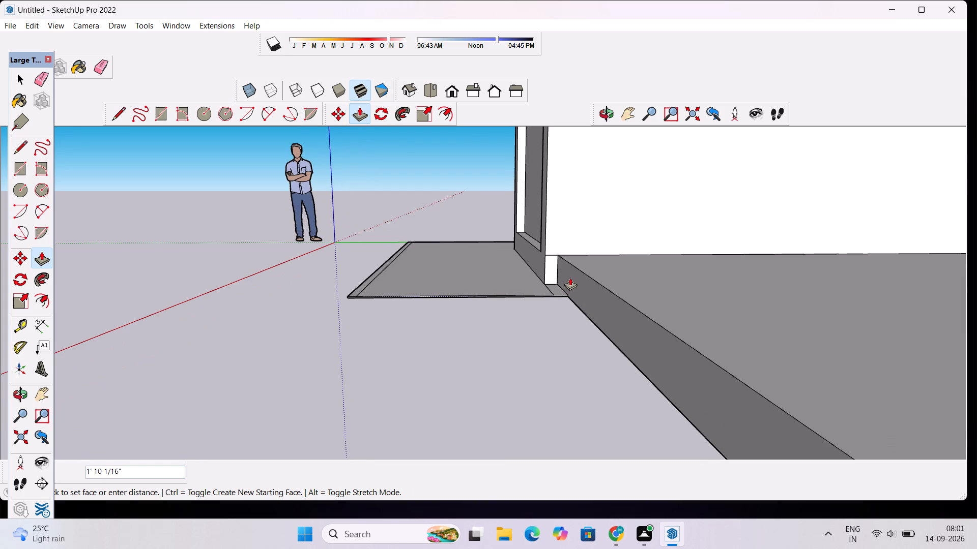
scroll(570, 278, down, 2)
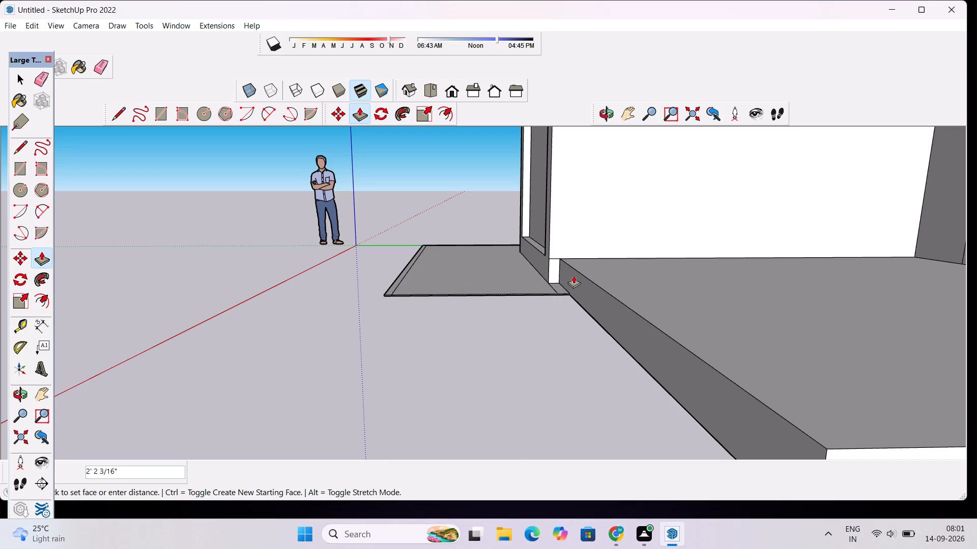
scroll(548, 279, down, 8)
scroll(582, 315, up, 2)
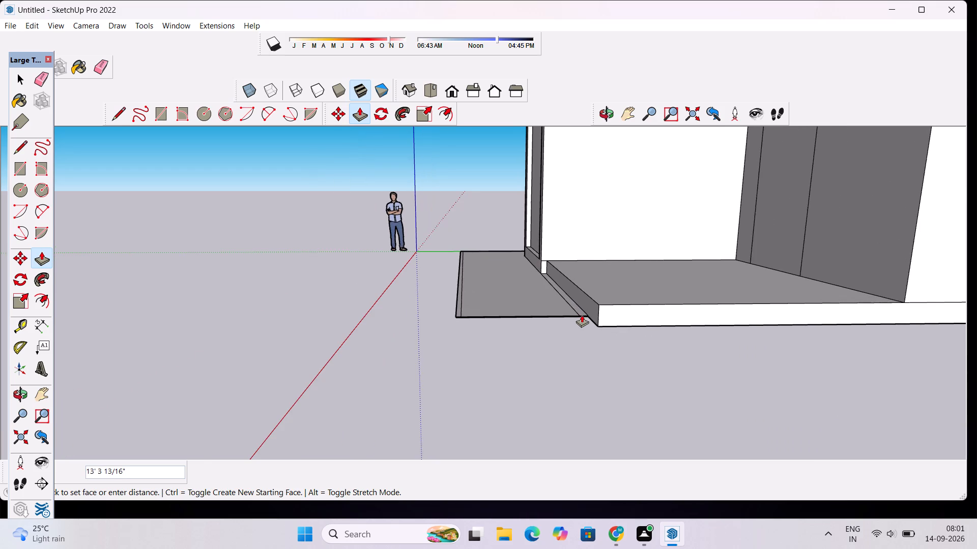
scroll(582, 315, up, 1)
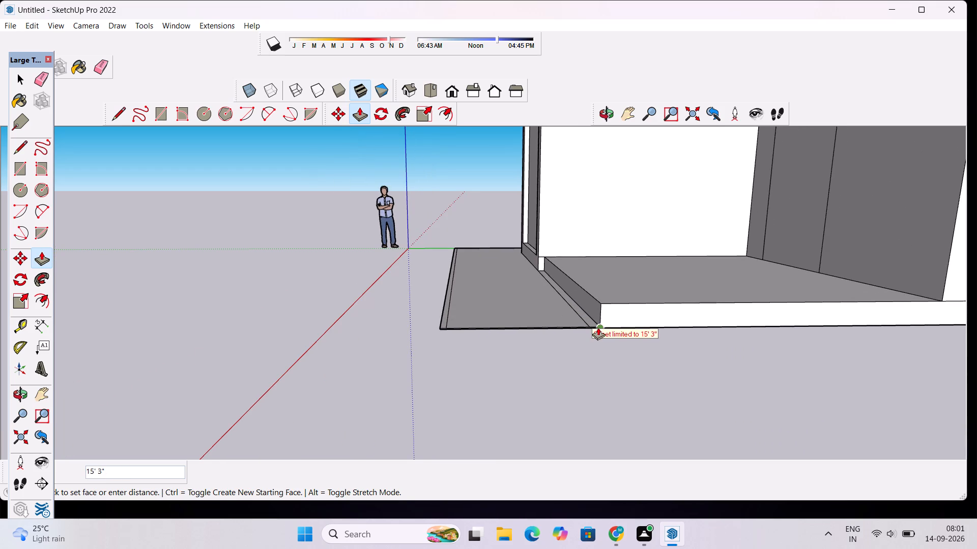
click(598, 327)
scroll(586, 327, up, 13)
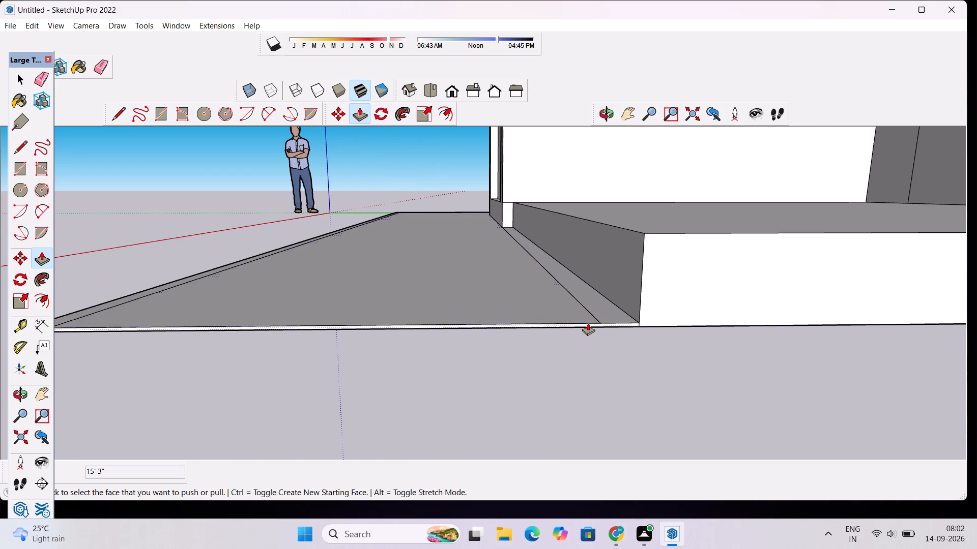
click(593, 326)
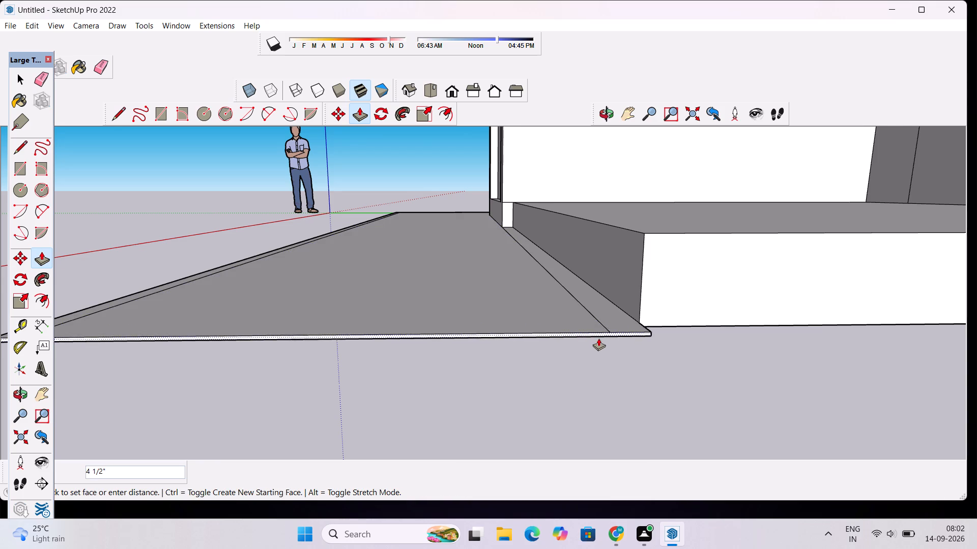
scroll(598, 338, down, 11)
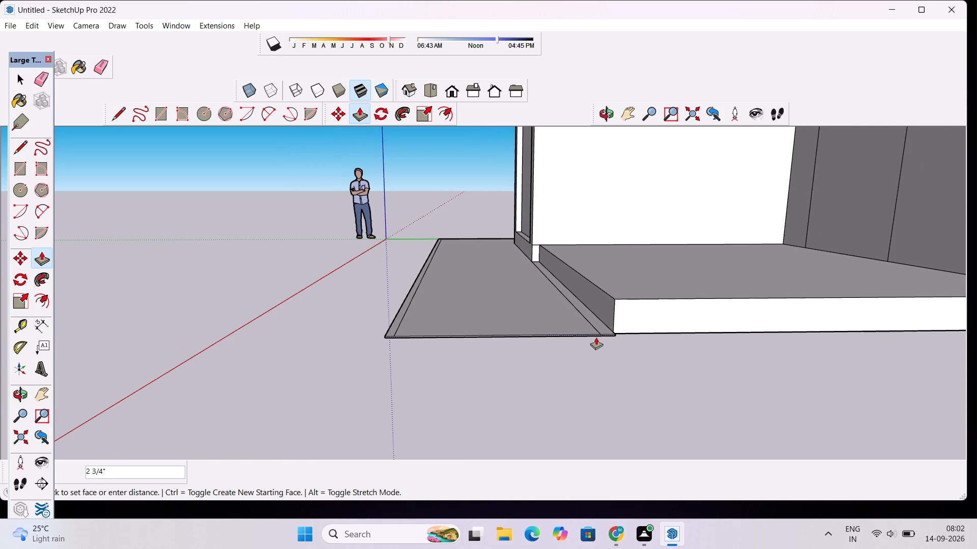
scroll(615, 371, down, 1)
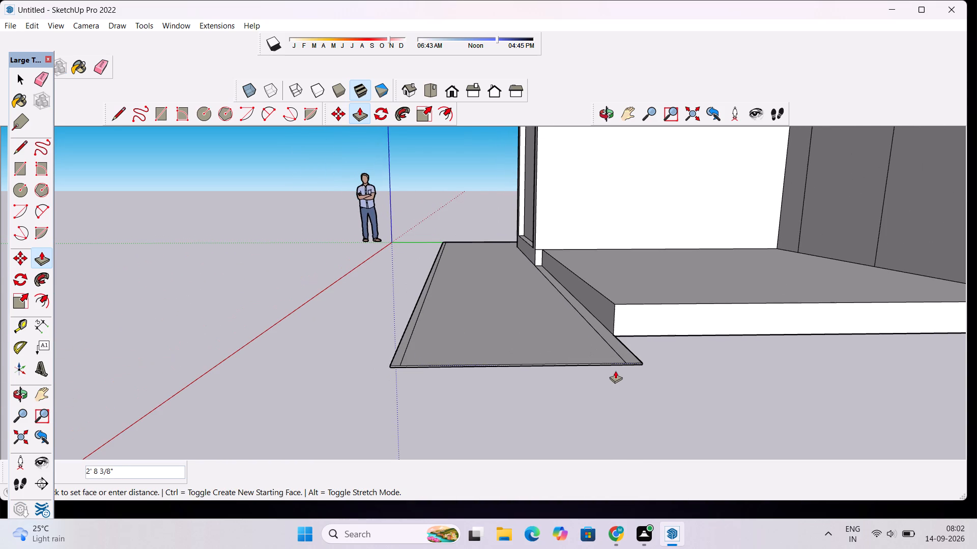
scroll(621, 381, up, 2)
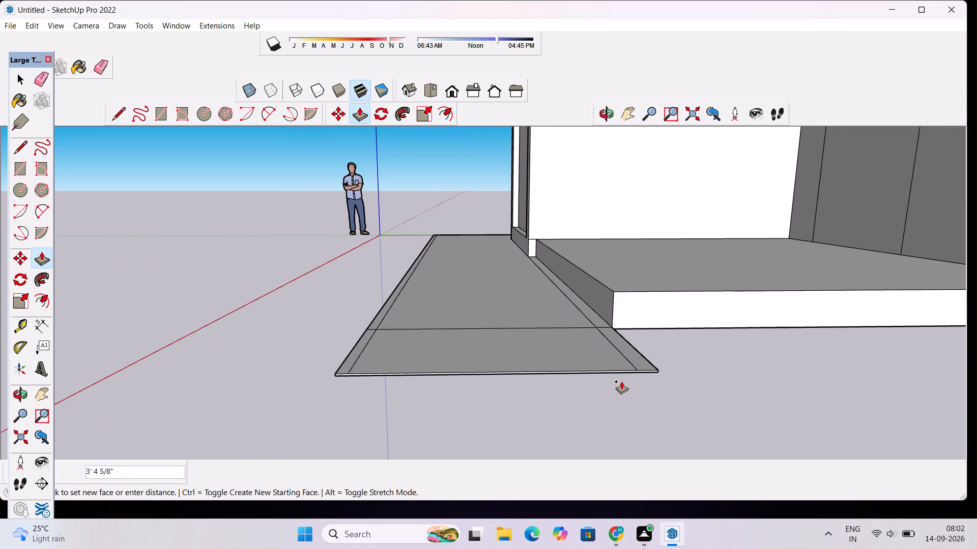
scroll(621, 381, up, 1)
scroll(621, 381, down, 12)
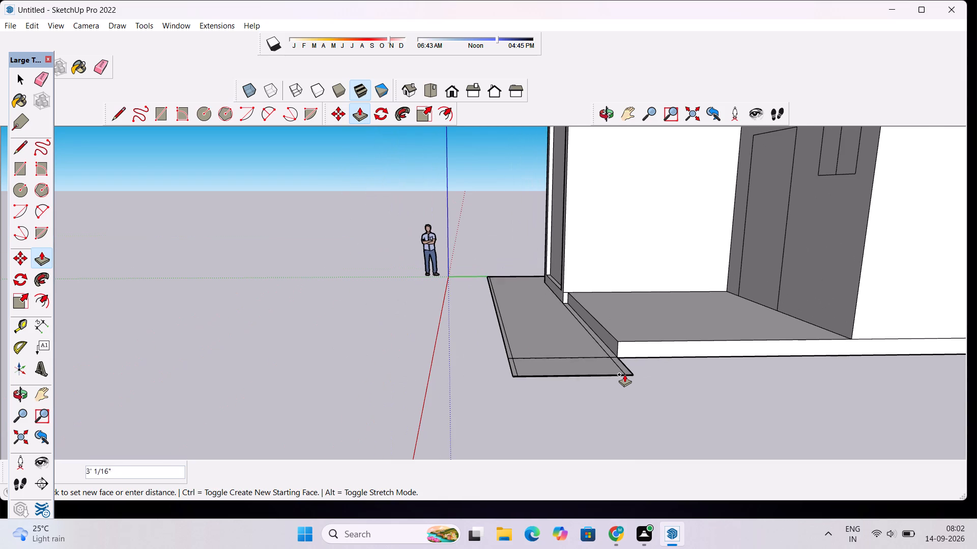
Dimension the distance from the tower's base corner to the inset line along the slab's outer side.
click(604, 109)
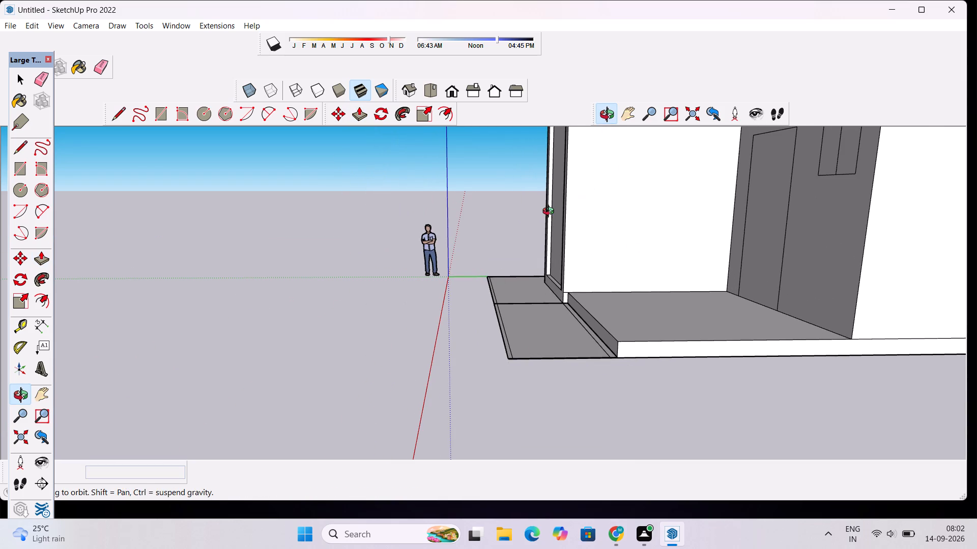
drag(551, 212, 961, 323)
key(space)
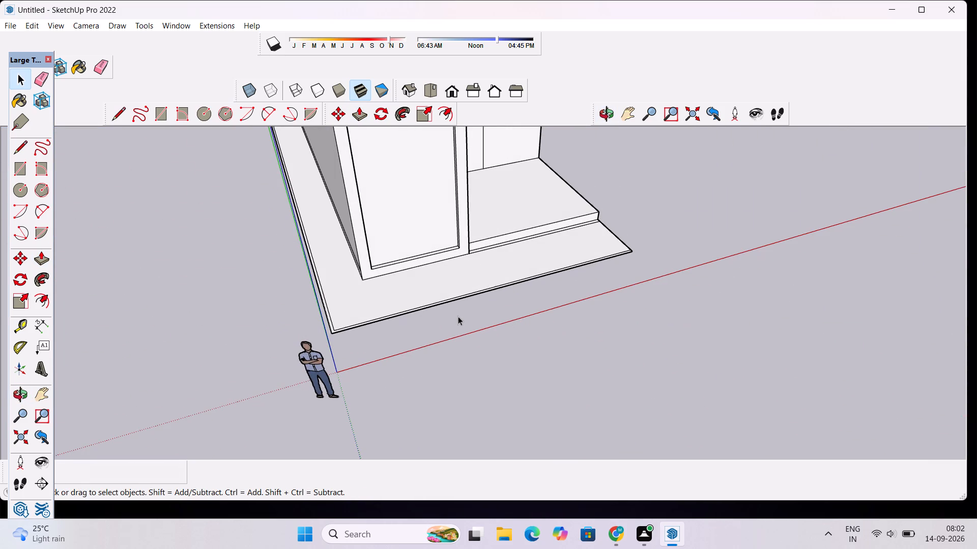
scroll(325, 280, up, 6)
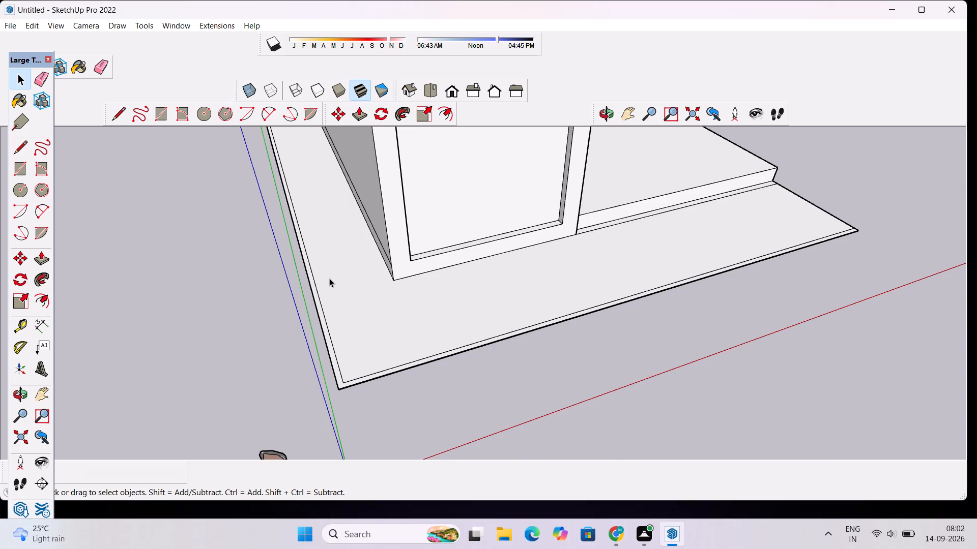
scroll(329, 278, up, 2)
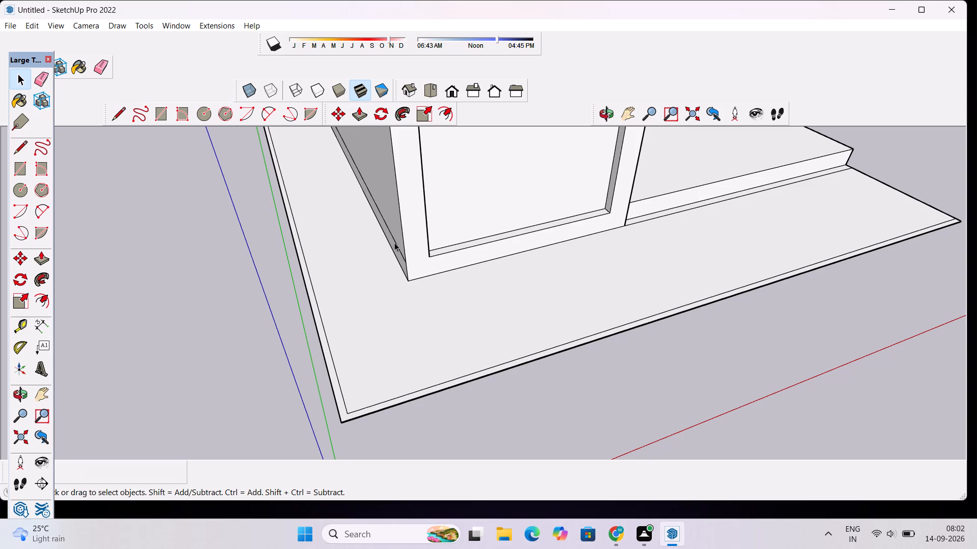
scroll(380, 259, up, 5)
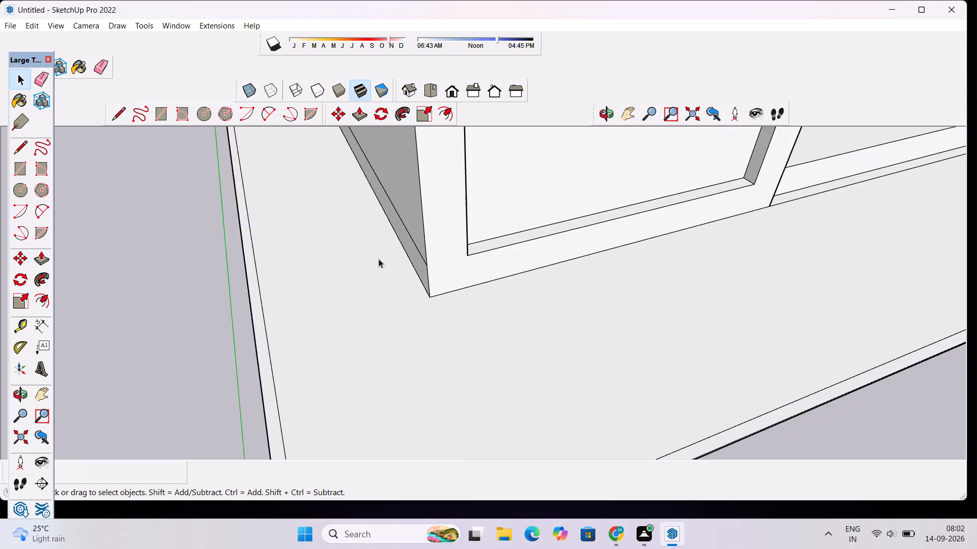
scroll(379, 259, down, 6)
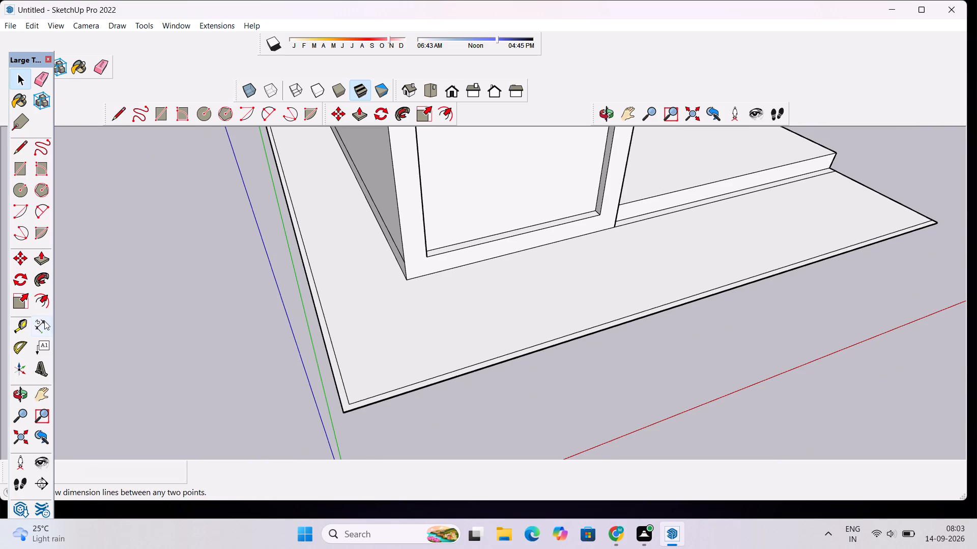
click(45, 321)
scroll(404, 277, up, 5)
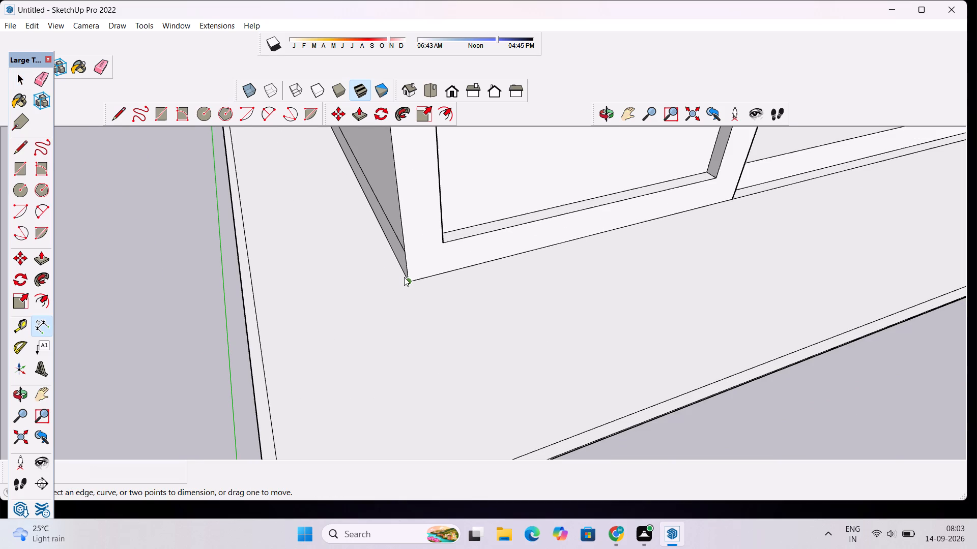
click(408, 282)
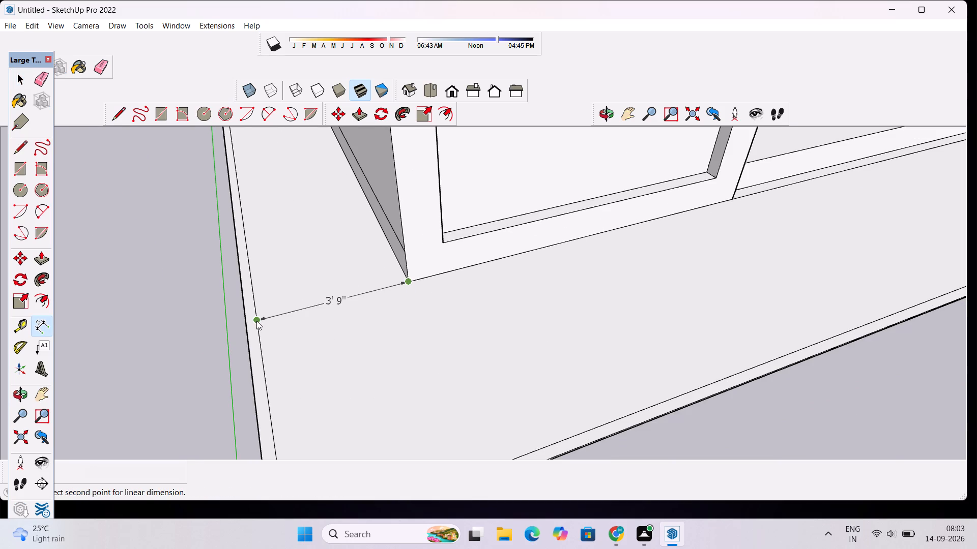
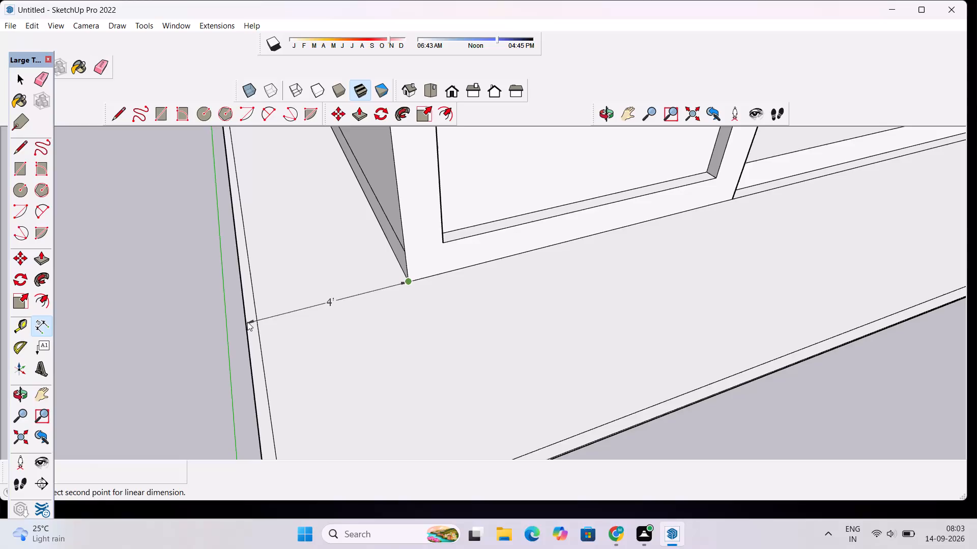
Check the distance from the tower's base corner to the inset line on the slab's outer side.
scroll(248, 316, down, 4)
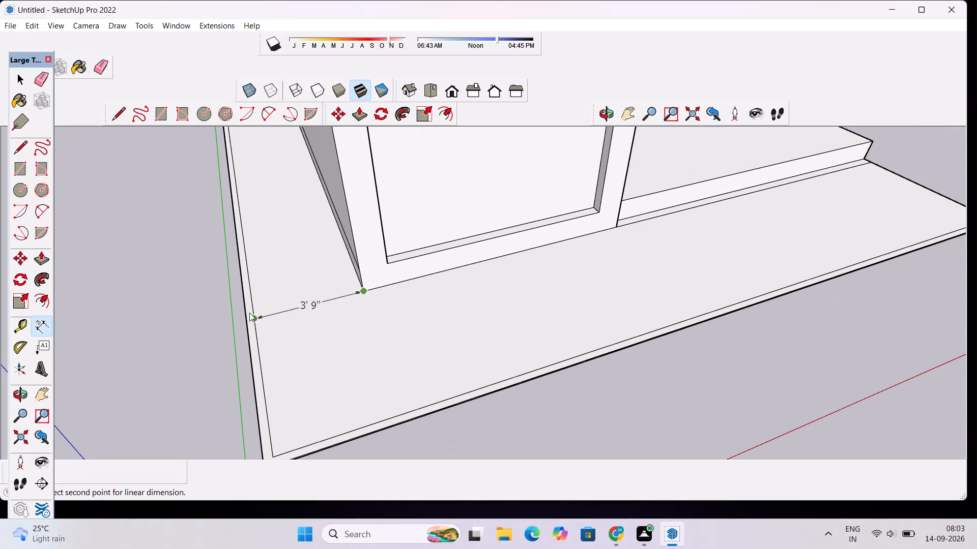
key(space)
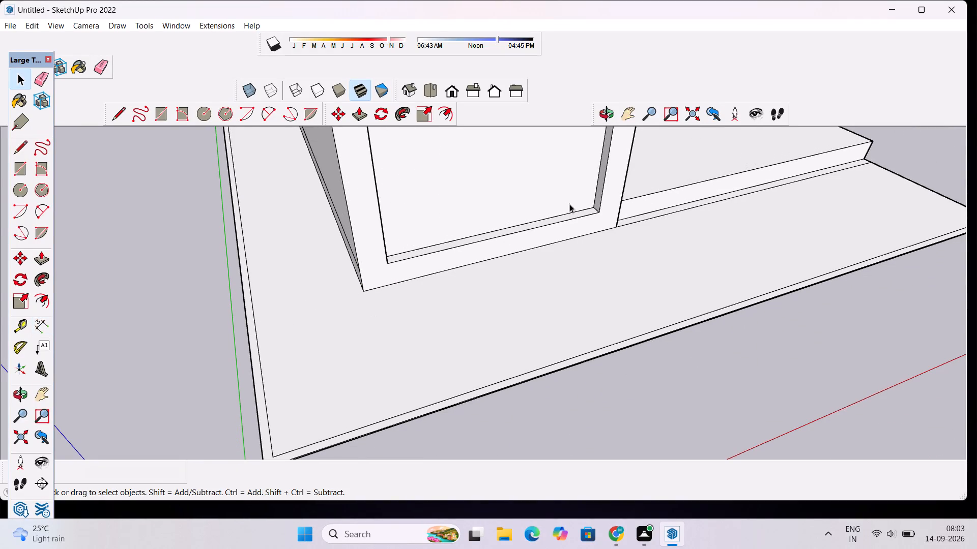
Push/Pull the slab's end face 3' 9" outward past the raised platform's corner.
click(612, 115)
drag(750, 201, 448, 188)
scroll(445, 186, down, 11)
drag(570, 325, 507, 290)
scroll(500, 303, up, 7)
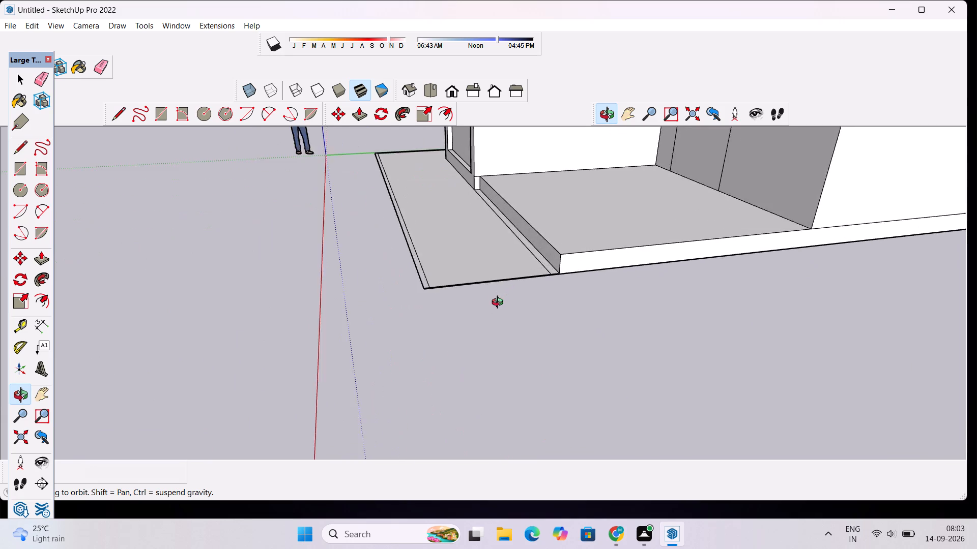
scroll(500, 303, up, 10)
drag(556, 290, 511, 280)
scroll(507, 269, up, 4)
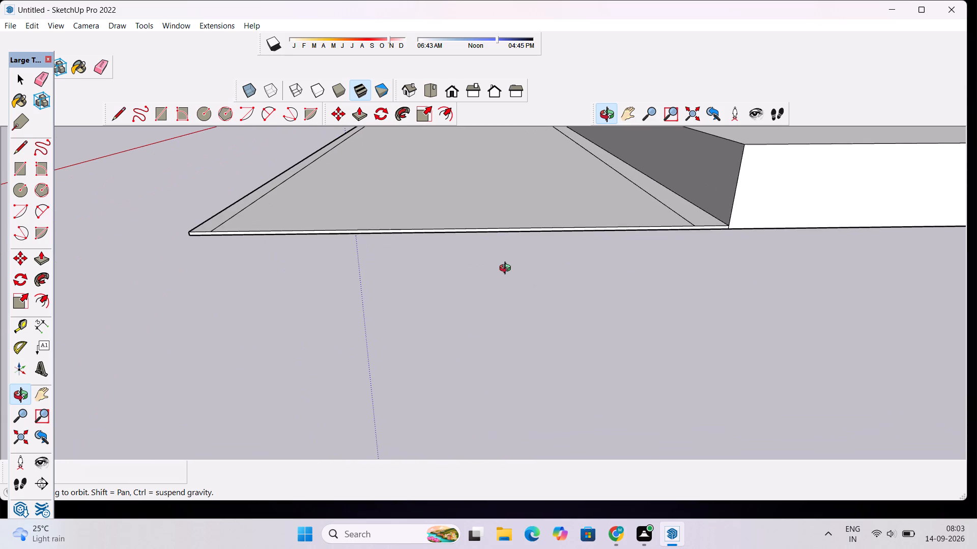
key(p)
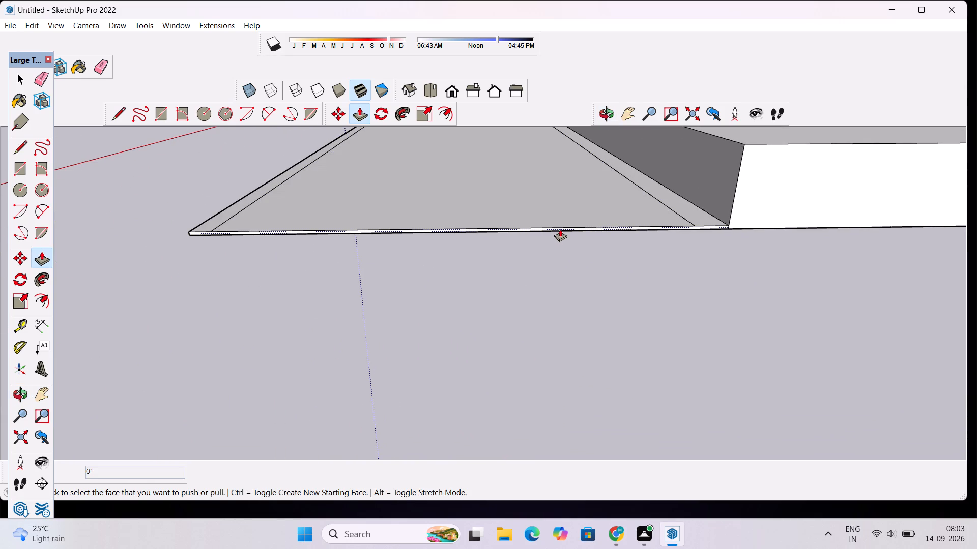
click(560, 229)
scroll(576, 253, down, 9)
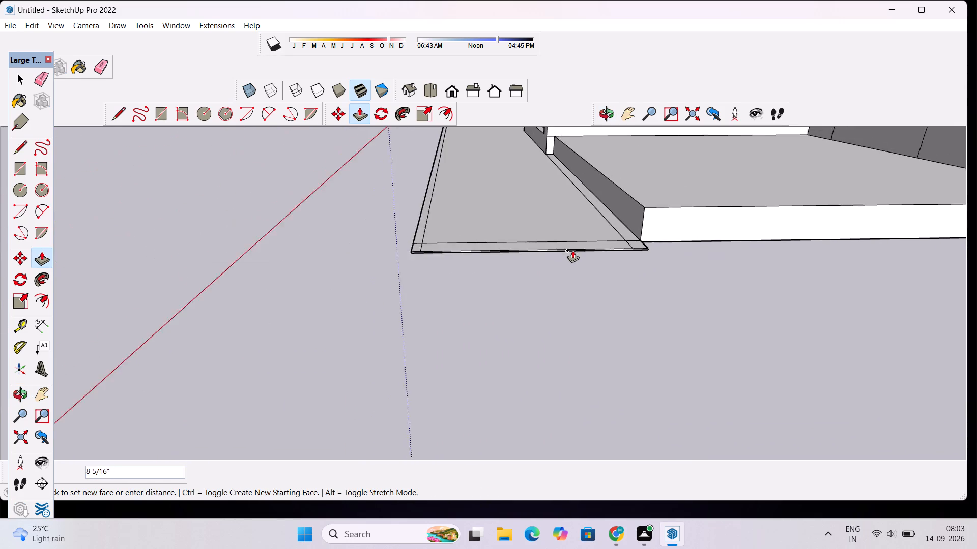
scroll(572, 250, down, 4)
text(3'9")
key(Return)
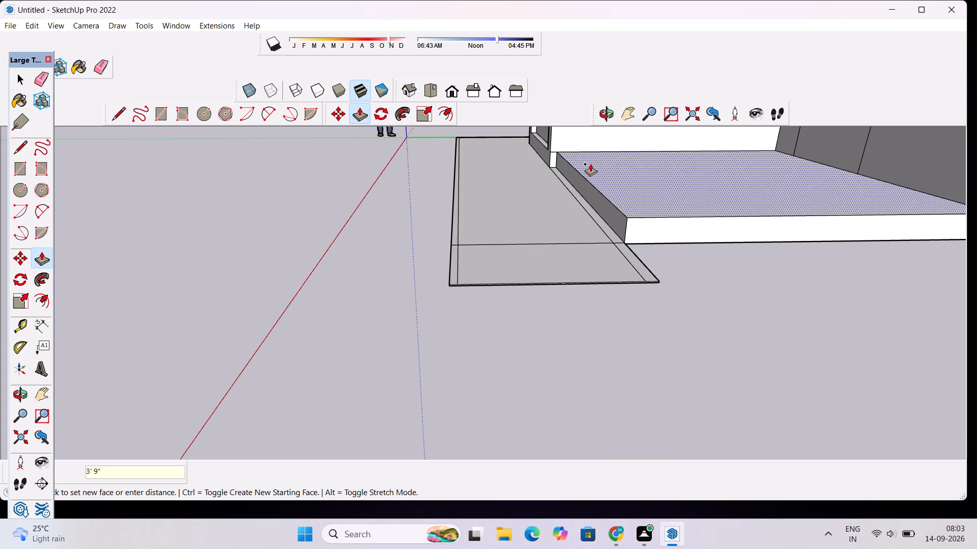
Push/Pull the slab extension's narrow side face 40' along the raised platform to the building's far base corner.
click(605, 117)
drag(715, 238, 597, 232)
scroll(511, 219, down, 2)
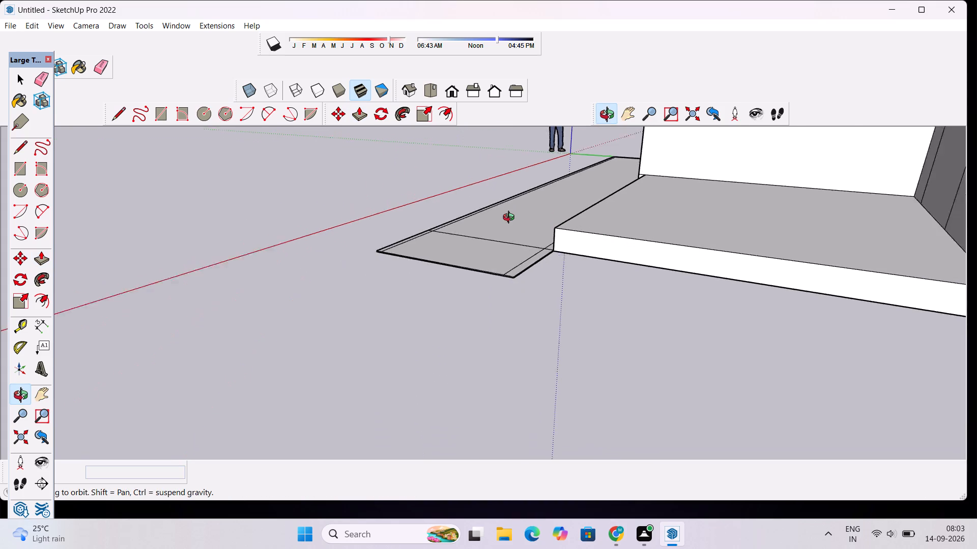
scroll(511, 219, down, 8)
drag(767, 302, 598, 246)
scroll(528, 196, down, 6)
drag(524, 203, 527, 242)
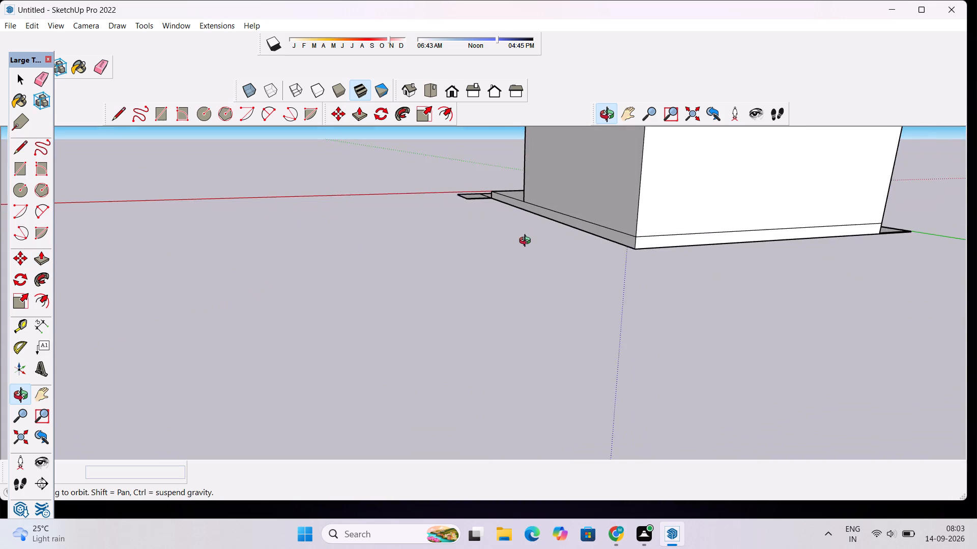
scroll(498, 169, up, 6)
scroll(501, 222, up, 20)
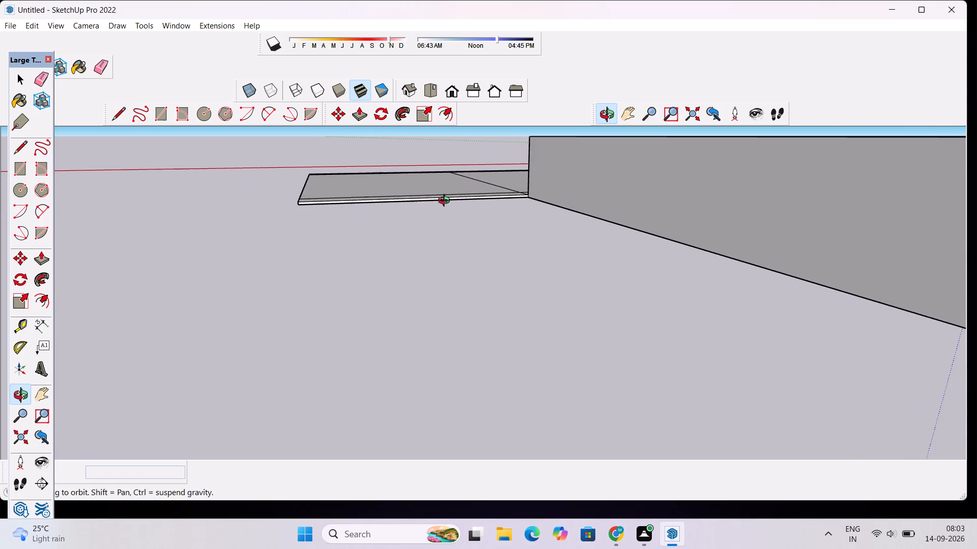
scroll(446, 202, up, 9)
key(p)
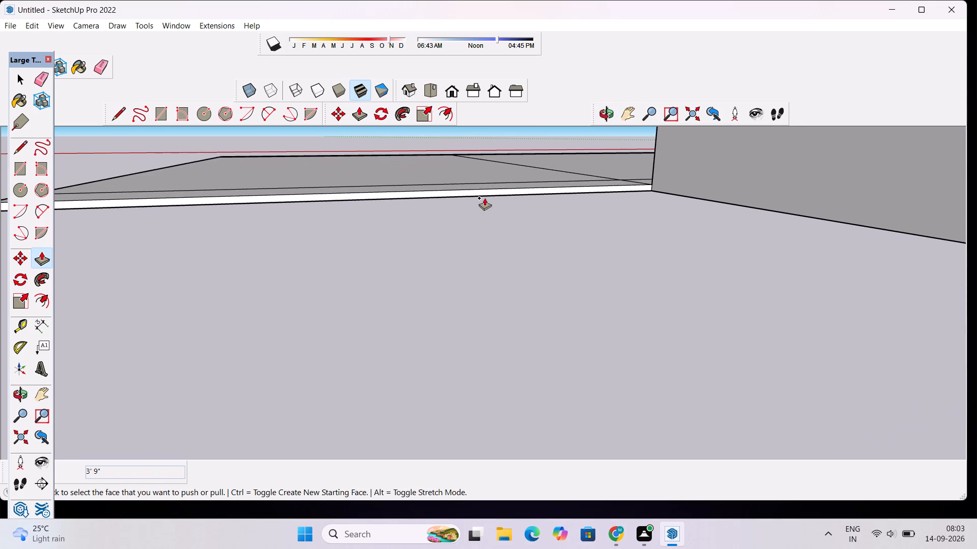
click(487, 193)
scroll(503, 199, down, 19)
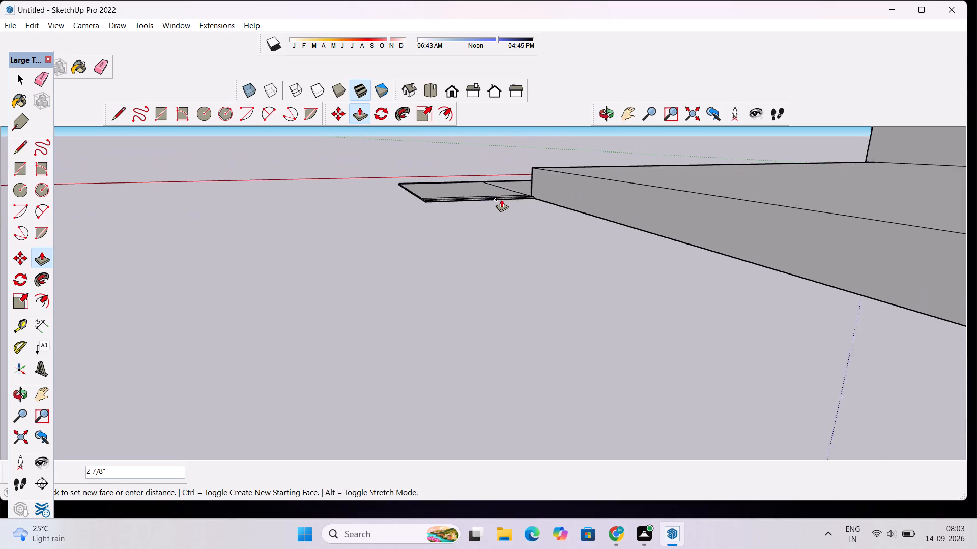
scroll(501, 199, down, 10)
scroll(543, 231, down, 14)
scroll(600, 247, up, 3)
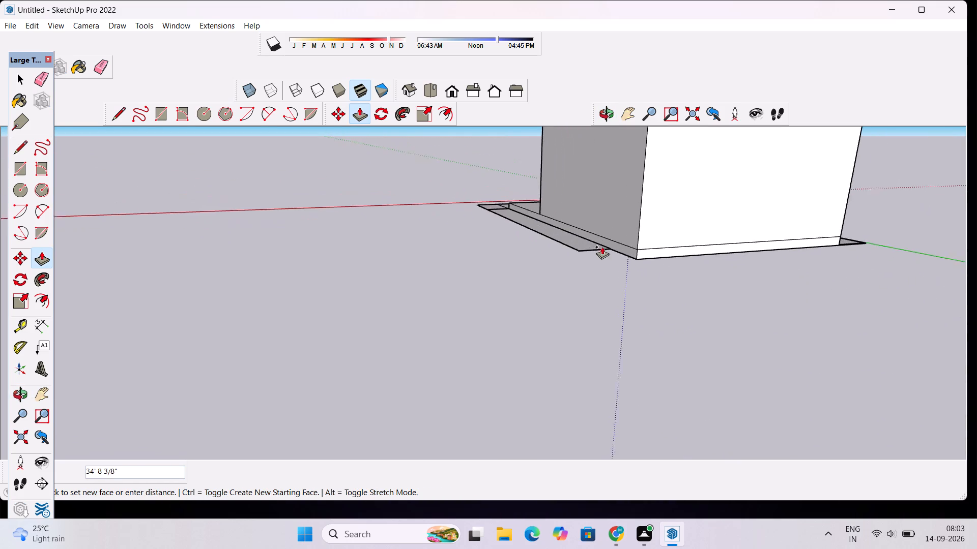
scroll(602, 247, up, 13)
scroll(651, 264, up, 11)
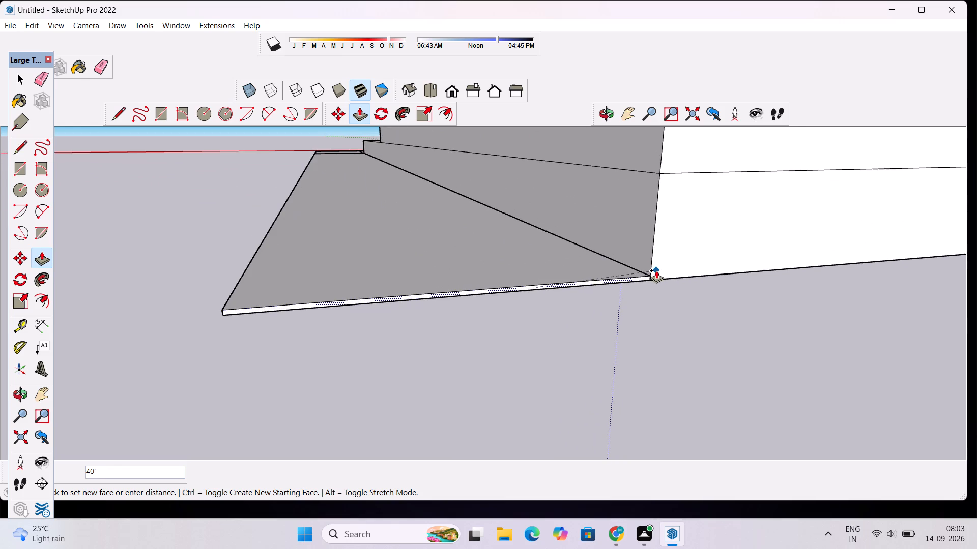
click(656, 270)
key(space)
Place a guide 3" inside the long outer edge of the new 40' slab strip with the Tape Measure.
scroll(629, 252, down, 6)
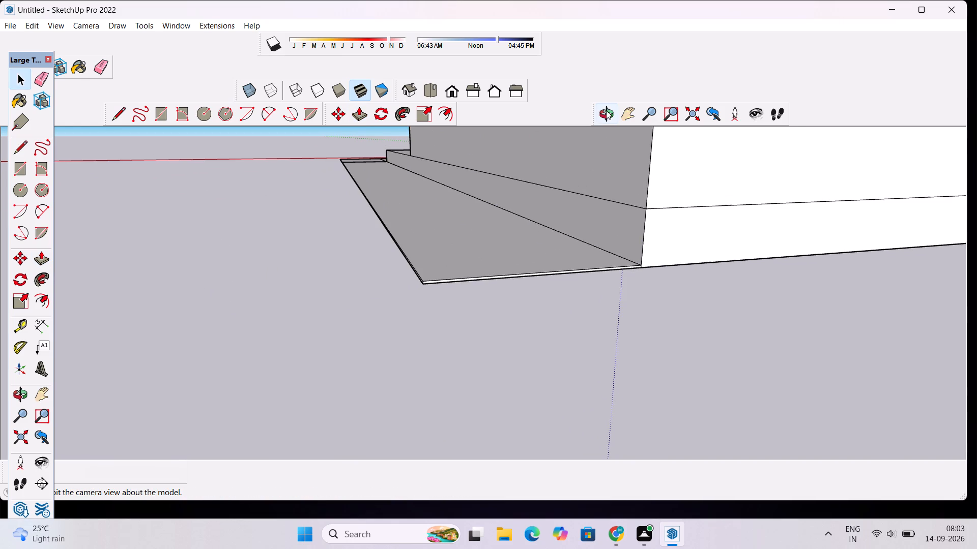
click(606, 110)
drag(470, 224, 656, 293)
scroll(394, 251, down, 10)
shift+drag(283, 230, 319, 255)
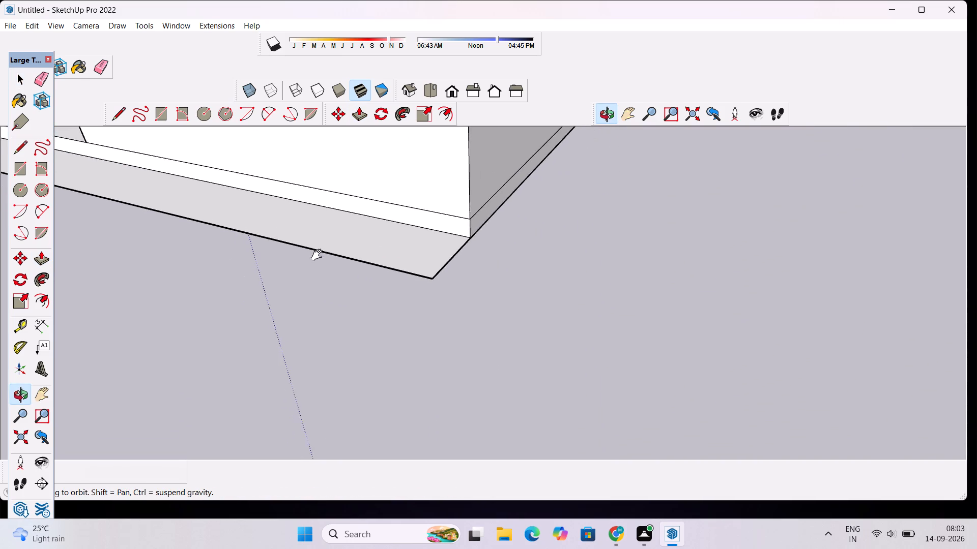
shift+drag(319, 255, 484, 269)
scroll(285, 208, down, 9)
shift+drag(189, 162, 267, 227)
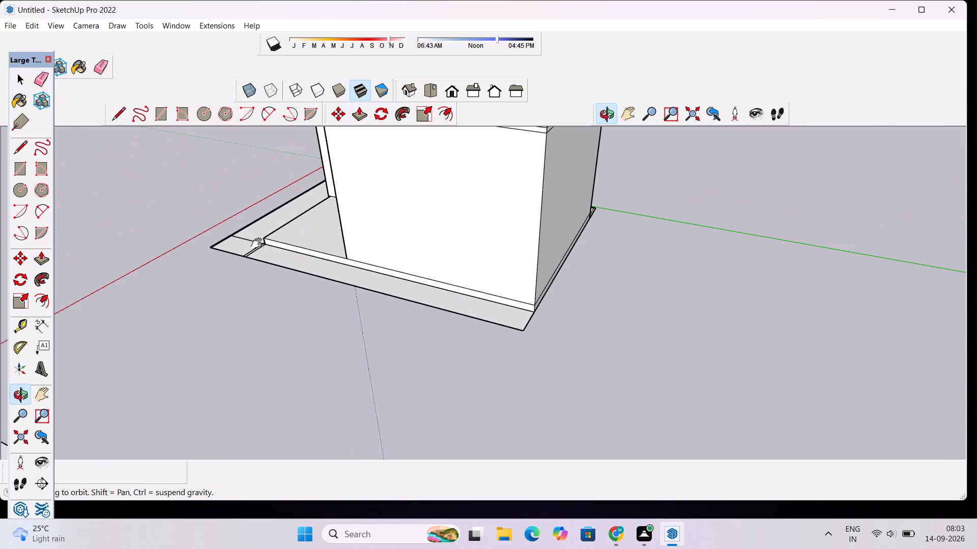
scroll(226, 242, up, 6)
scroll(284, 278, up, 10)
drag(255, 230, 265, 274)
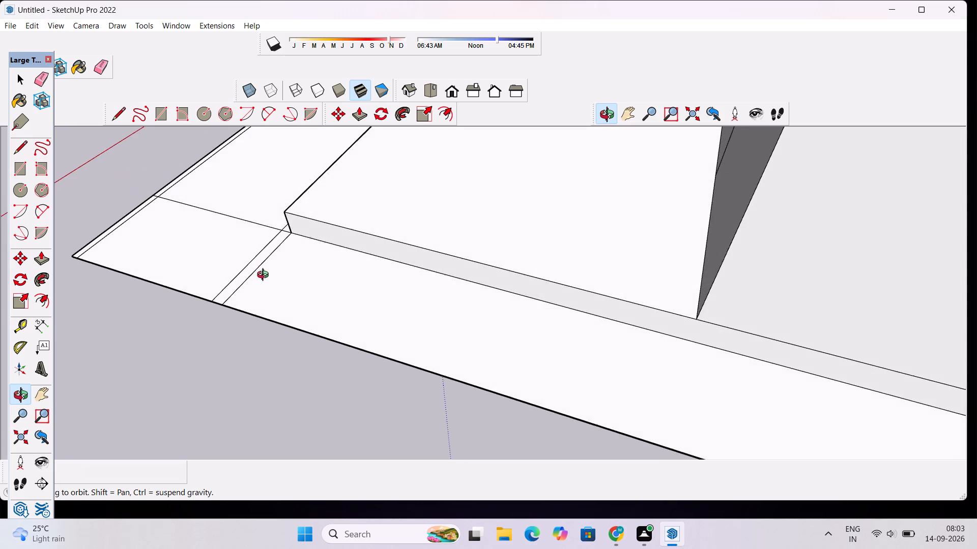
scroll(255, 260, up, 4)
drag(223, 242, 278, 186)
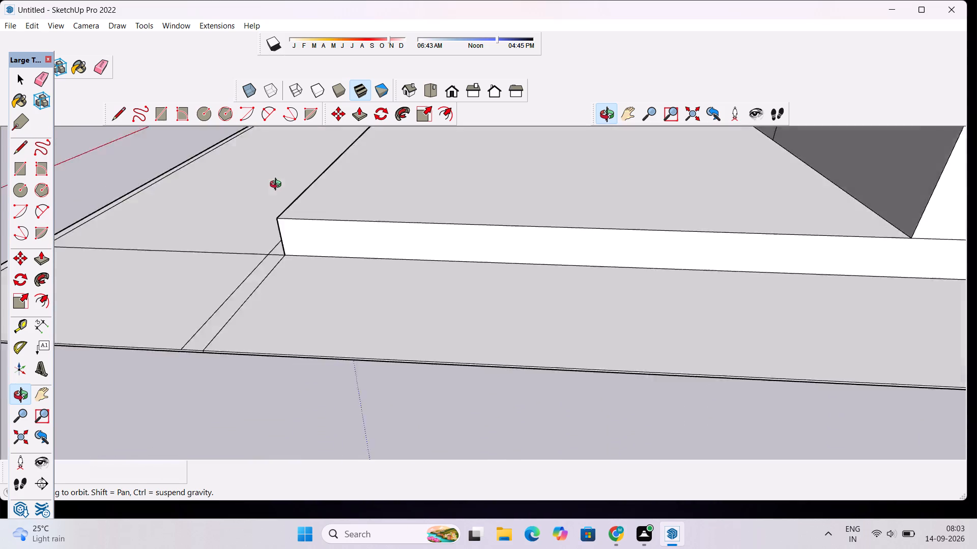
drag(278, 186, 237, 180)
scroll(236, 180, down, 6)
drag(242, 251, 287, 272)
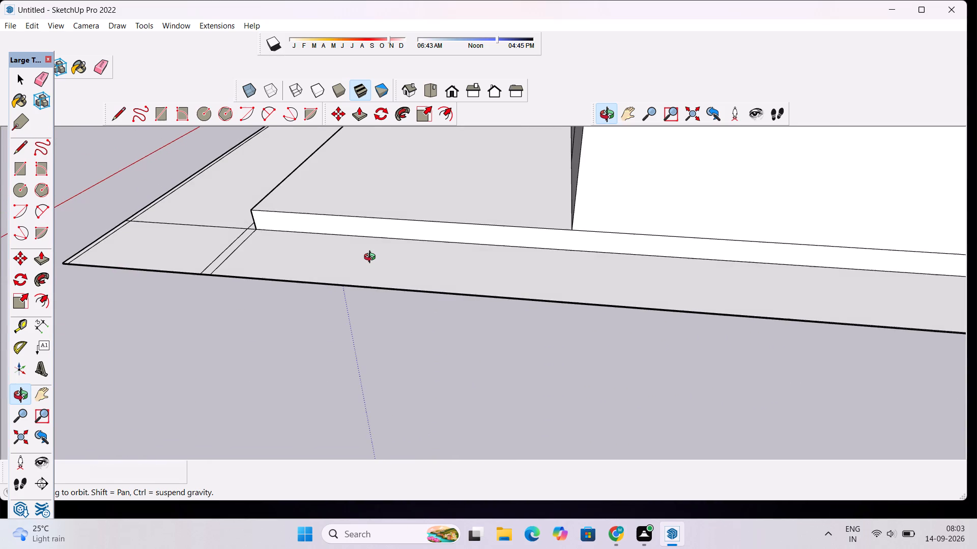
key(t)
scroll(469, 281, up, 5)
click(488, 305)
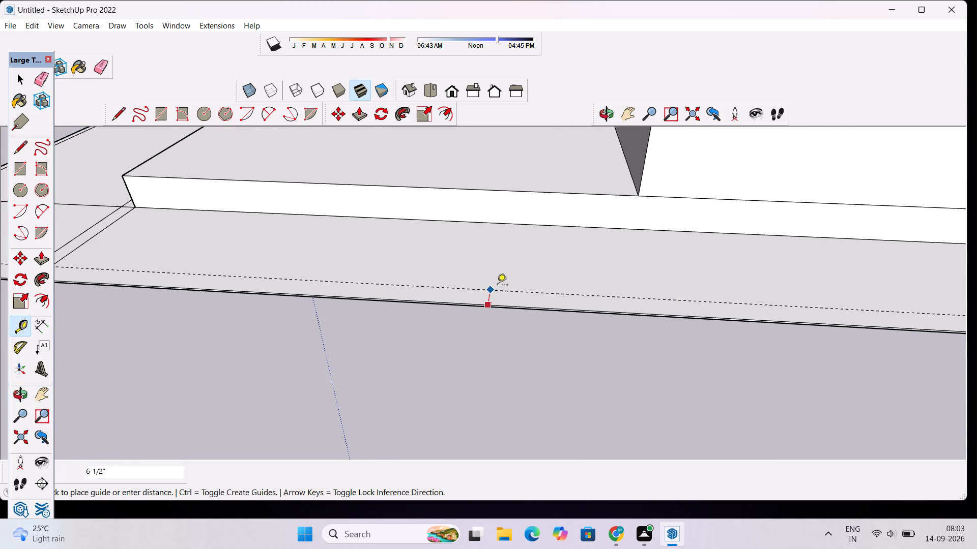
scroll(499, 284, up, 3)
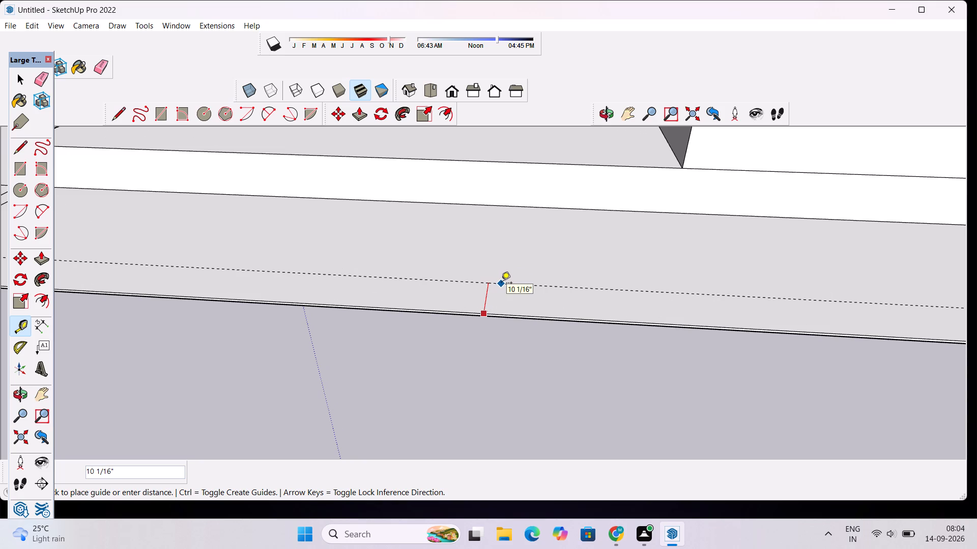
key(3)
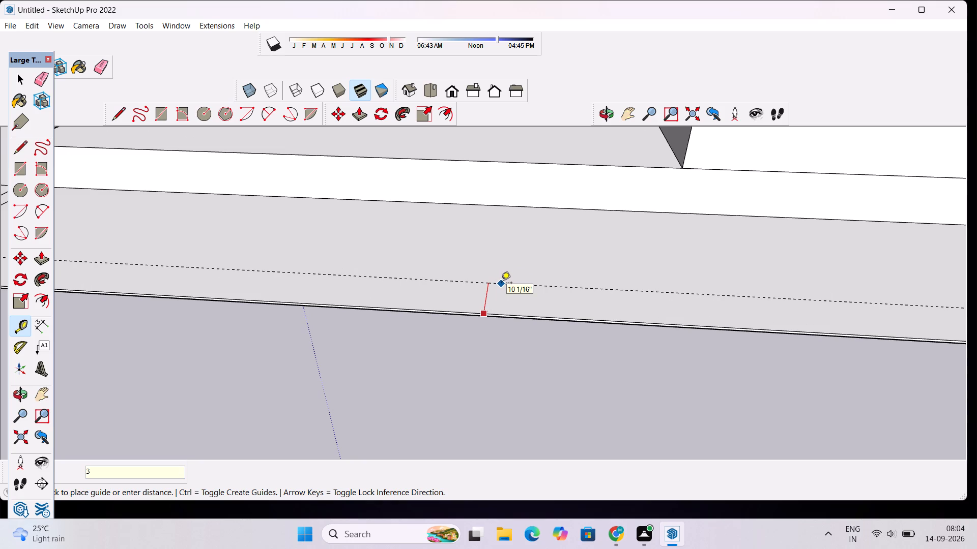
key(shift+quotedbl)
key(Return)
Place a guide 3" inside the slab strip's short end edge at the building's far base corner.
scroll(321, 178, down, 3)
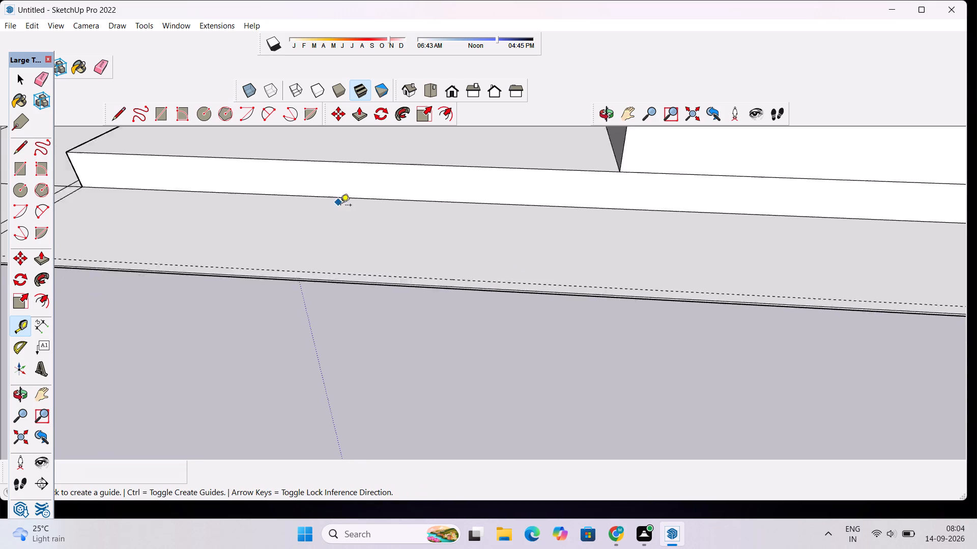
scroll(340, 206, down, 10)
scroll(832, 244, down, 3)
scroll(855, 254, up, 1)
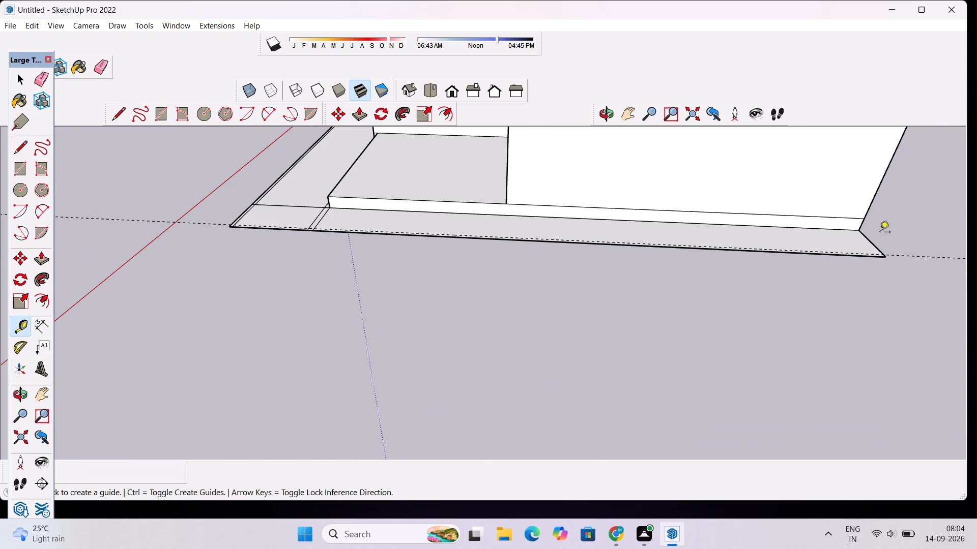
scroll(976, 195, down, 2)
scroll(934, 255, up, 10)
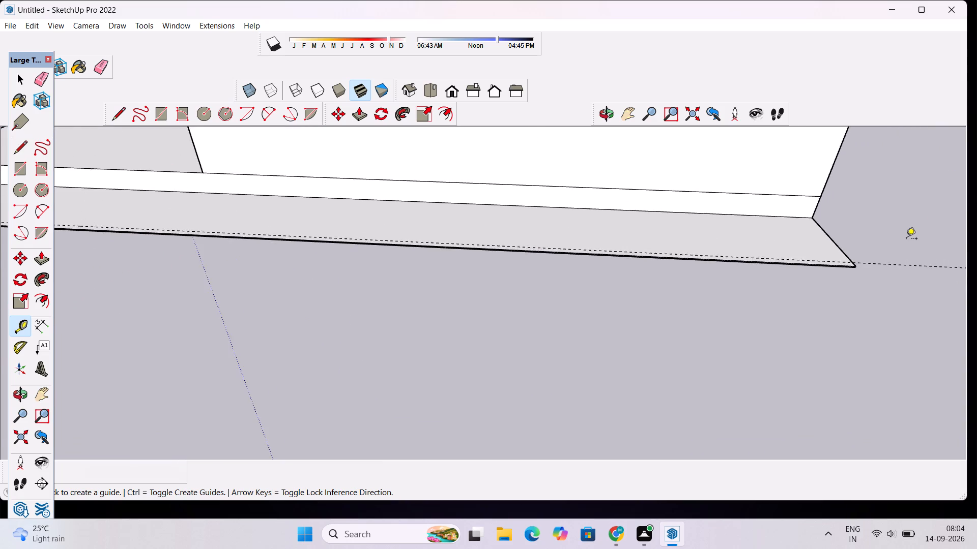
scroll(906, 239, up, 4)
scroll(790, 249, up, 4)
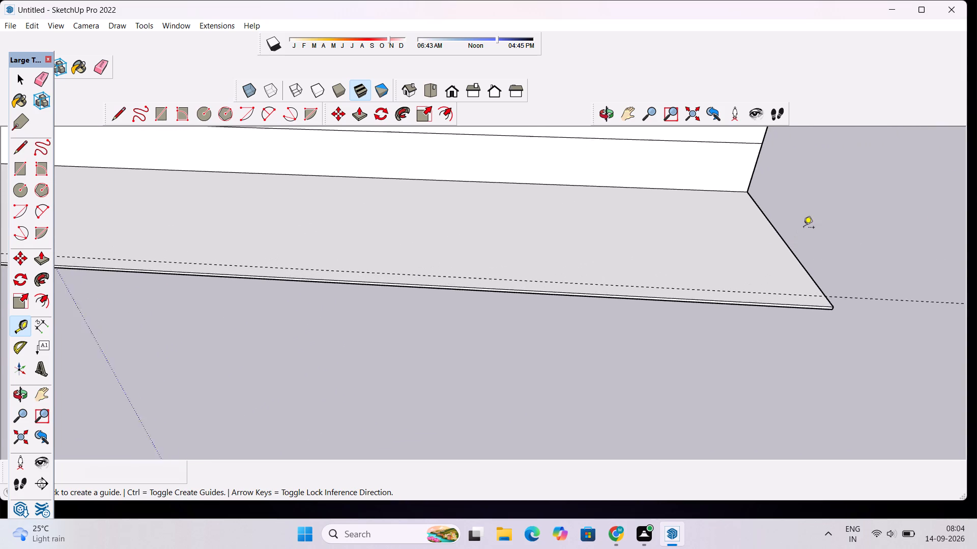
scroll(803, 228, up, 4)
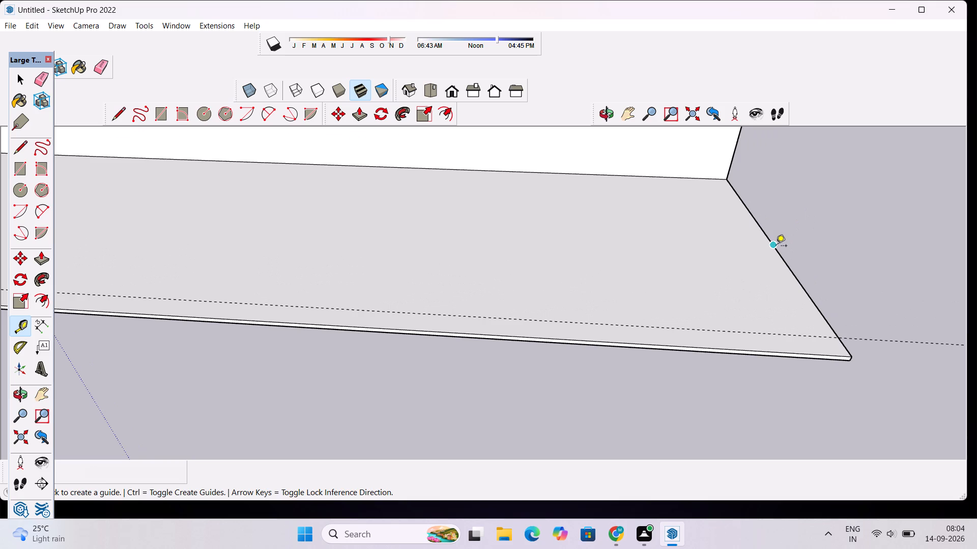
click(774, 245)
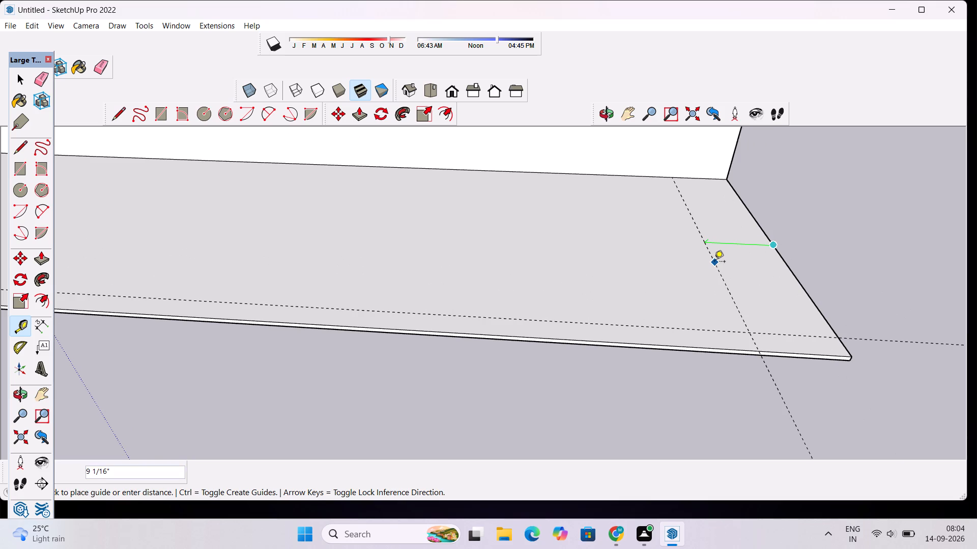
text(3")
key(Return)
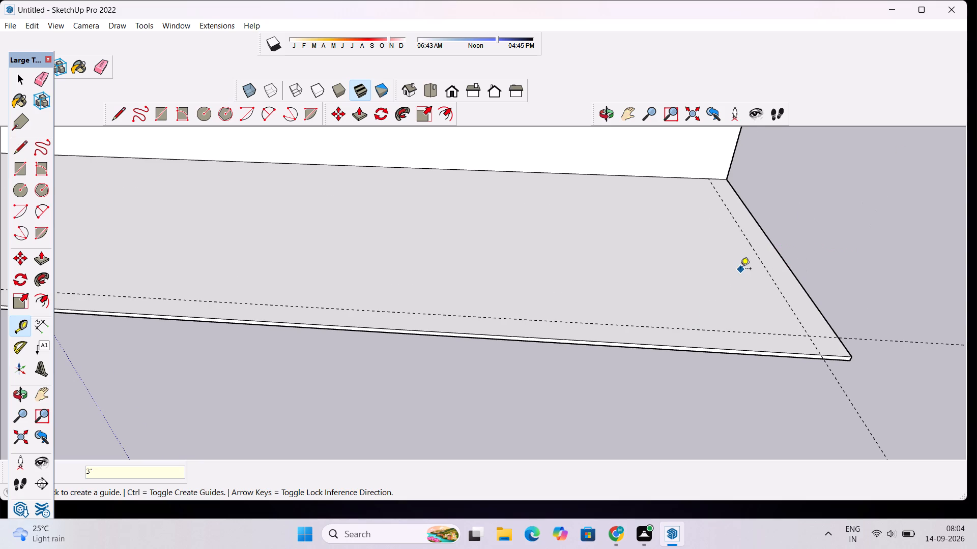
Examine the slab strip's far end and its crossing inset guides from several angles.
scroll(740, 269, down, 7)
click(604, 108)
drag(778, 315, 518, 290)
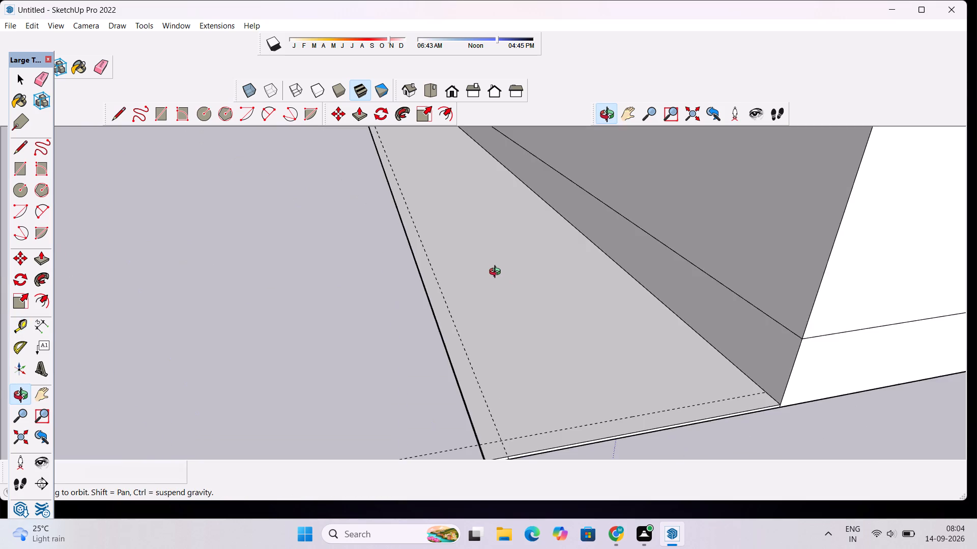
scroll(497, 272, down, 6)
drag(415, 334, 719, 327)
scroll(463, 299, up, 4)
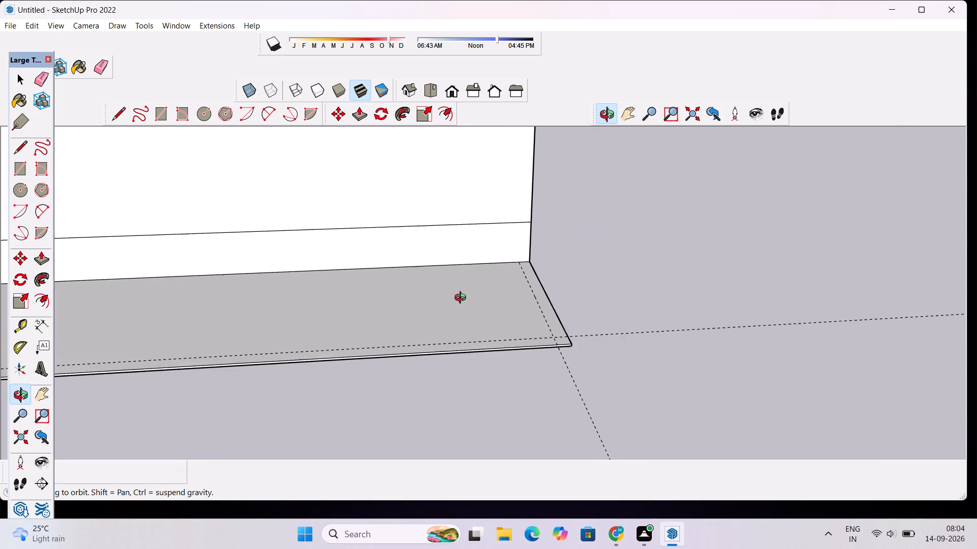
scroll(463, 299, down, 7)
shift+drag(457, 294, 675, 374)
scroll(662, 294, down, 6)
drag(707, 359, 698, 414)
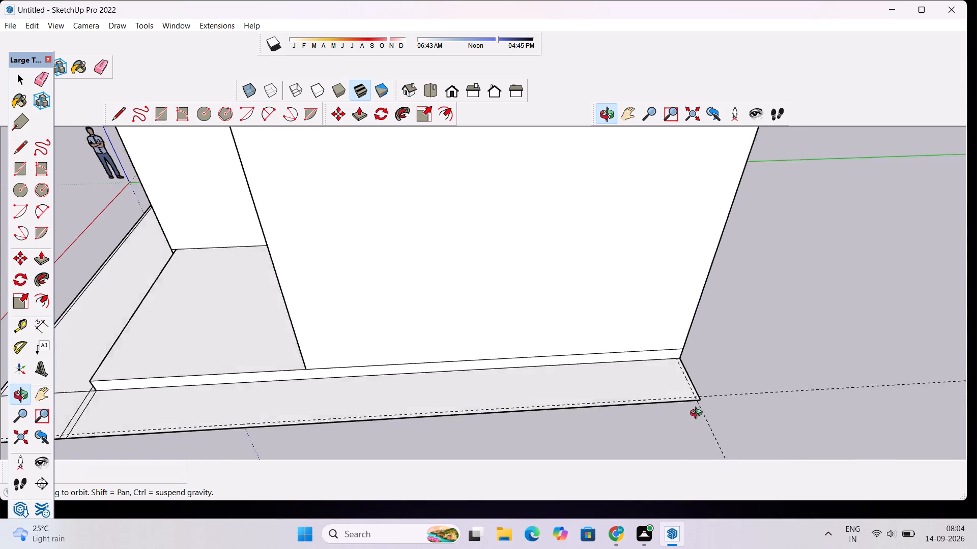
drag(698, 414, 692, 437)
scroll(661, 456, up, 11)
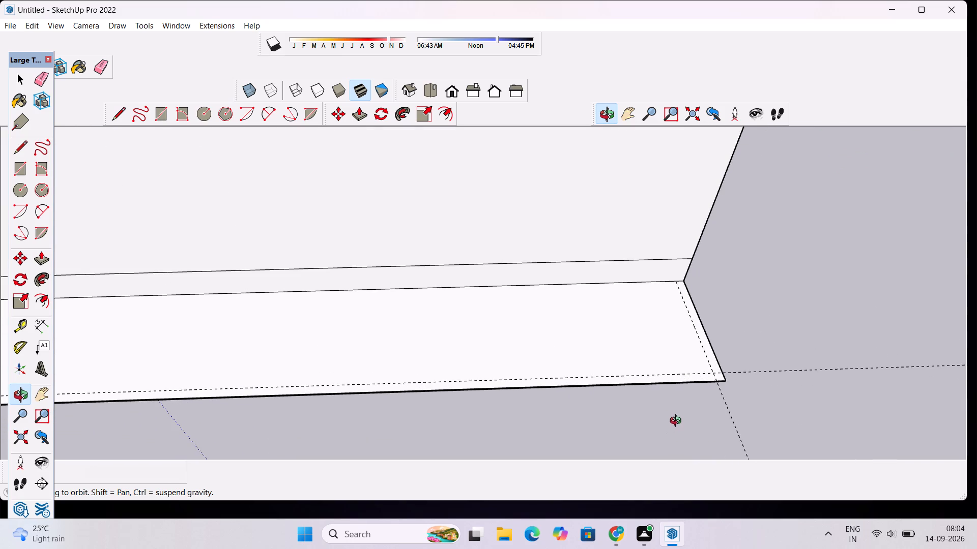
Draw the slab strip's inset border with the Line tool, following the end guide to the guide intersection and the long guide to the near corner.
key(l)
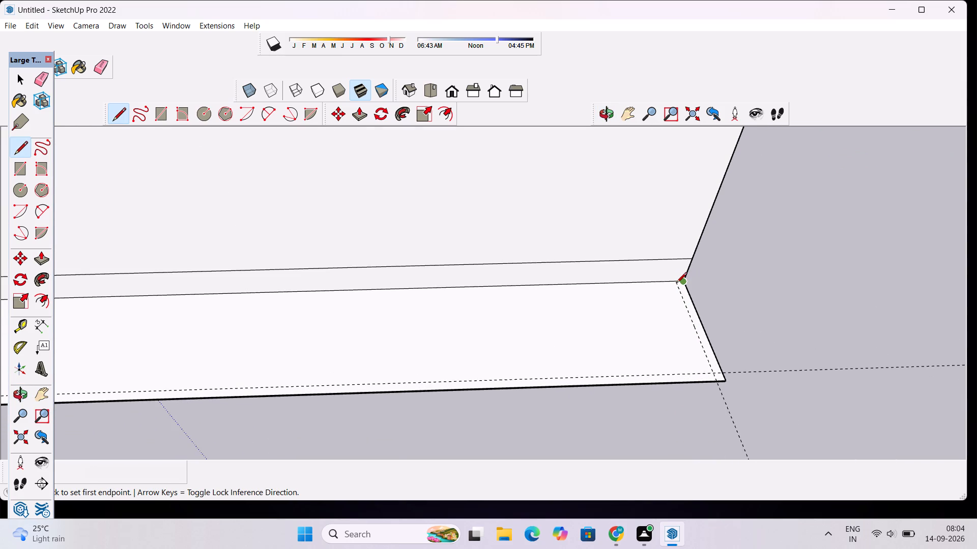
scroll(676, 284, up, 4)
click(674, 281)
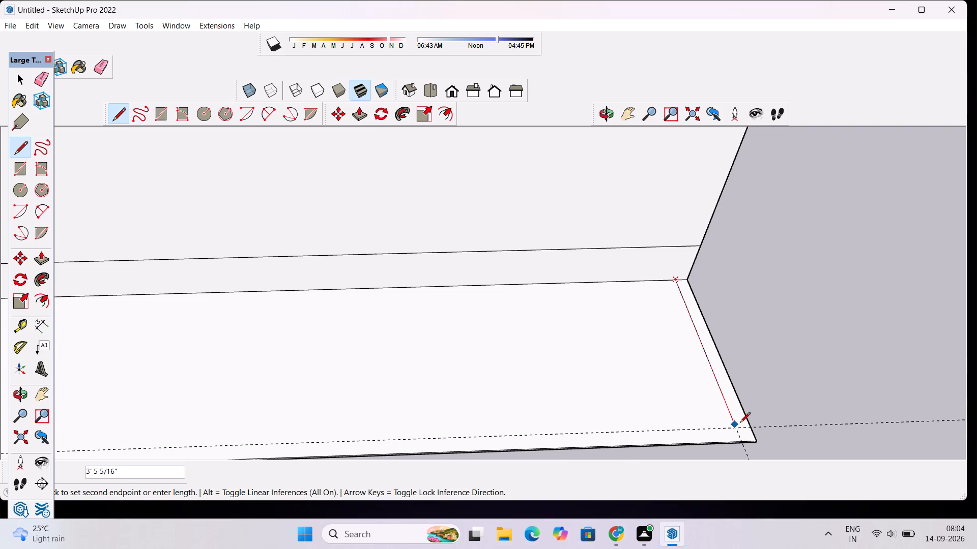
click(734, 429)
scroll(733, 423, down, 18)
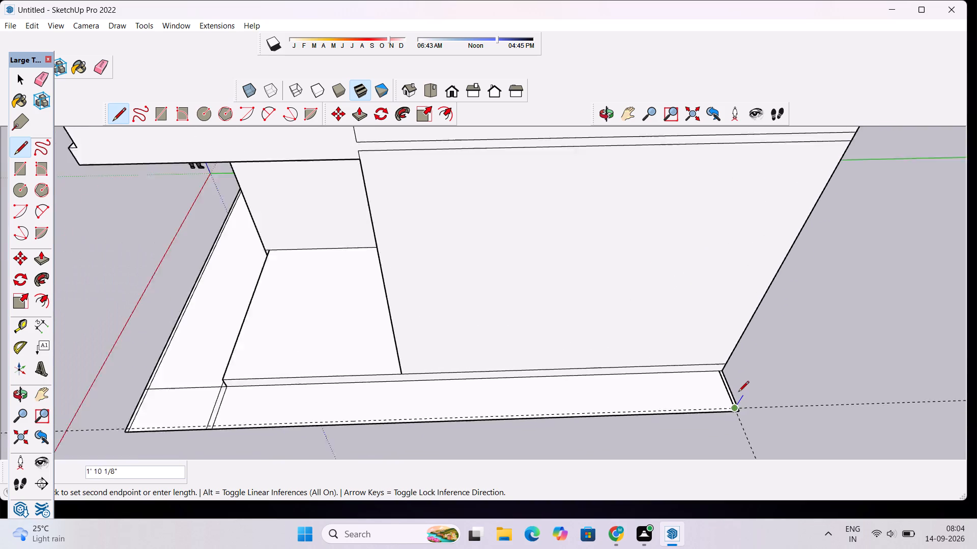
scroll(738, 392, down, 10)
scroll(375, 409, up, 11)
scroll(418, 431, up, 5)
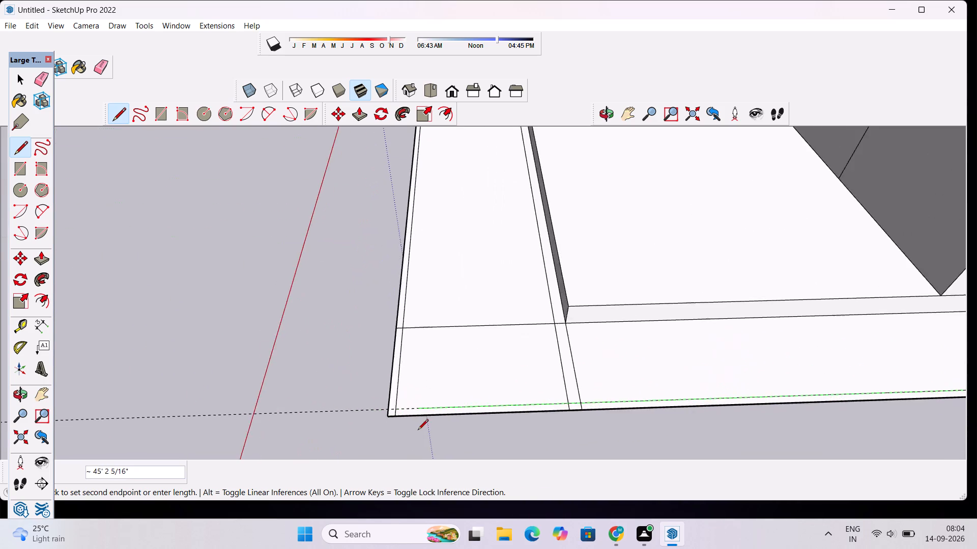
scroll(418, 431, up, 5)
click(381, 394)
scroll(381, 394, down, 3)
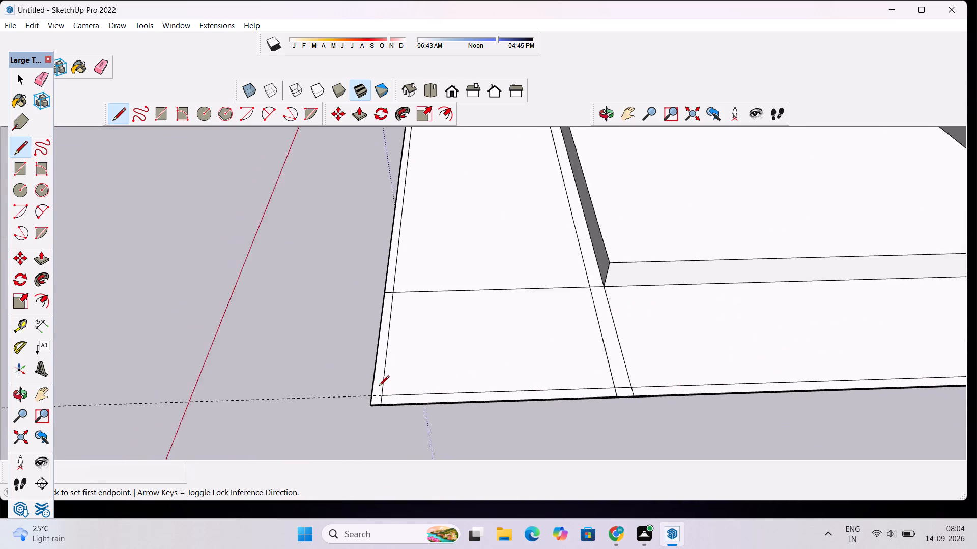
scroll(379, 387, down, 3)
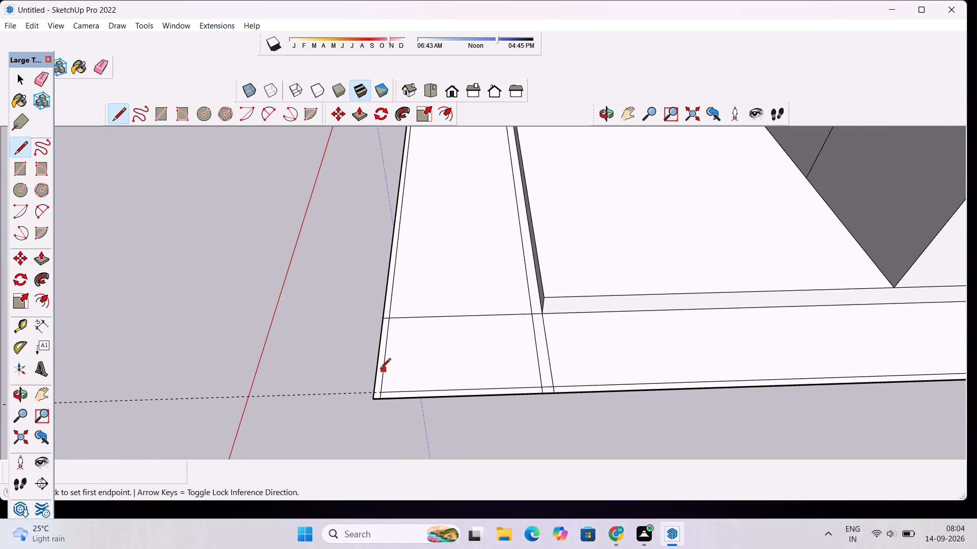
Erase the two construction guides running past the slab strip's long outer edge and its far end.
key(space)
key(e)
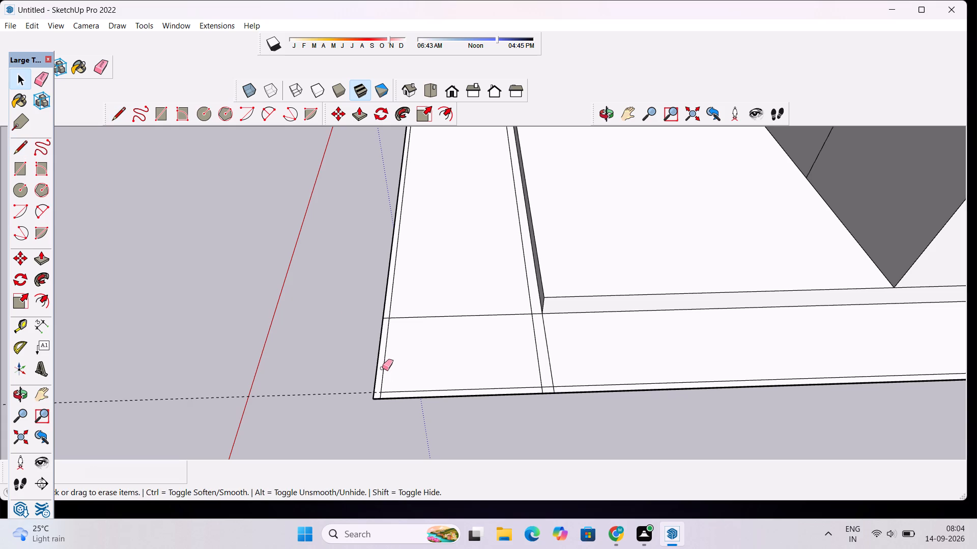
scroll(326, 306, down, 7)
drag(305, 339, 311, 358)
scroll(309, 339, down, 12)
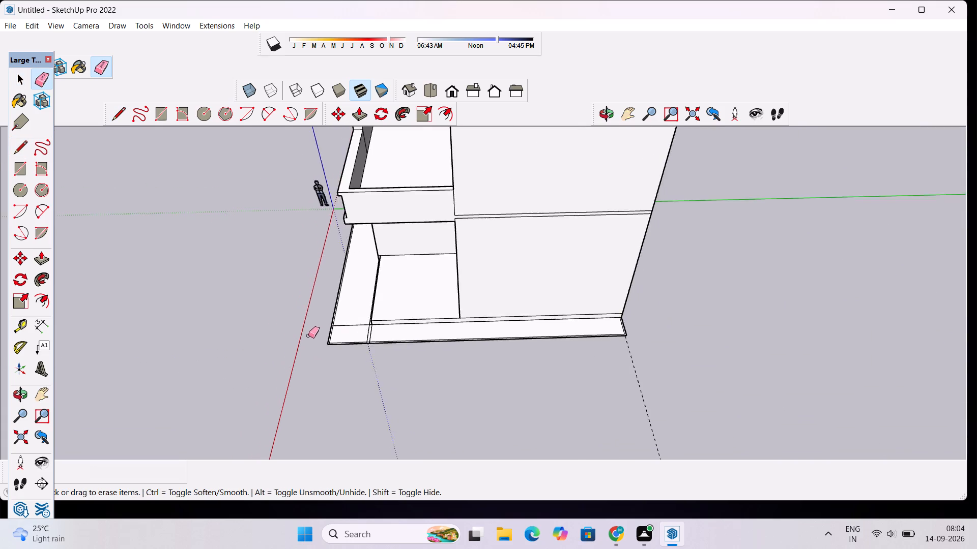
scroll(308, 335, down, 3)
drag(587, 347, 522, 375)
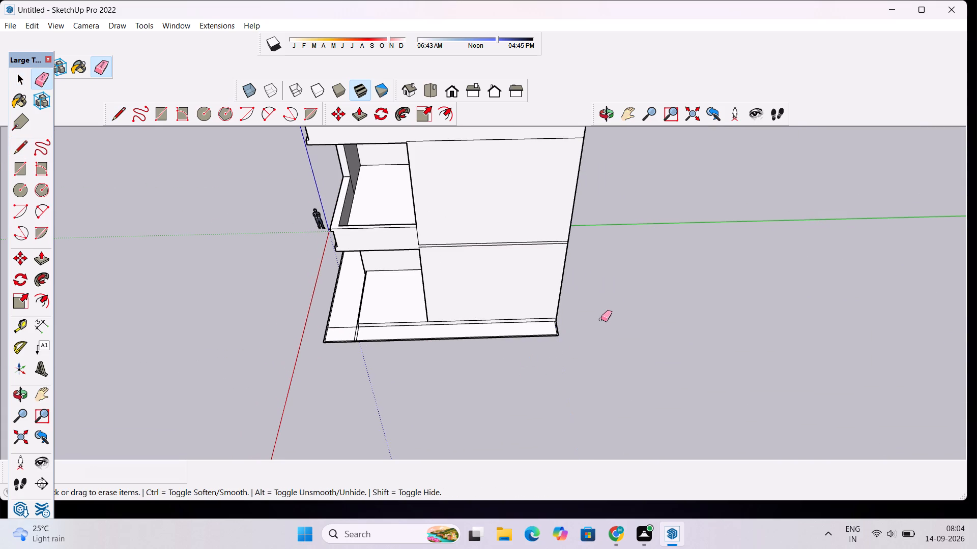
Erase the leftover dividing lines across the slab's near corner and the inset line running beside the raised platform.
scroll(481, 322, up, 11)
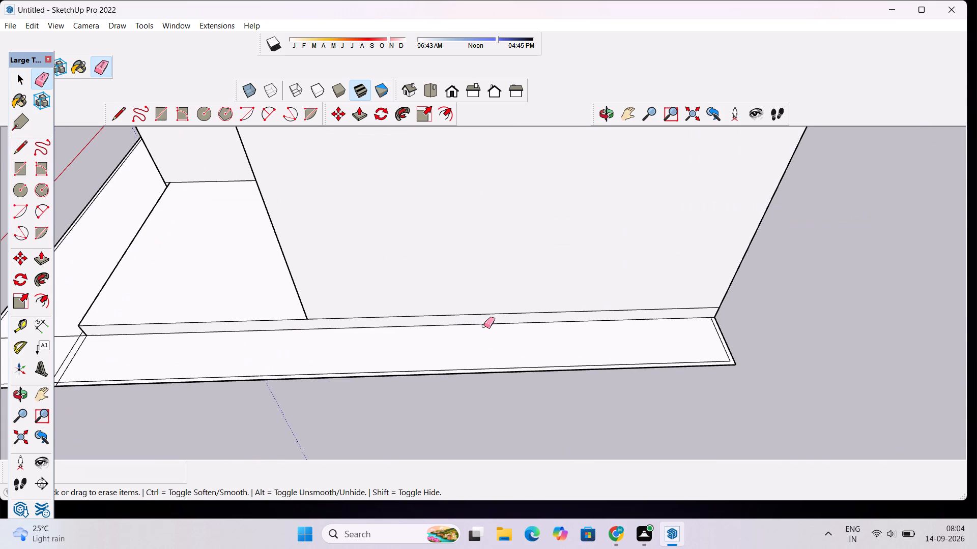
scroll(484, 326, down, 6)
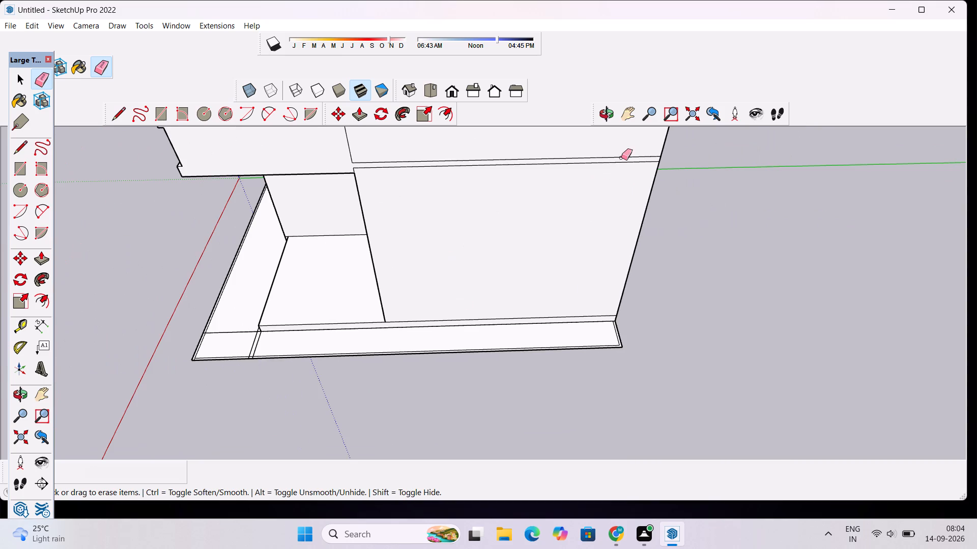
click(607, 119)
shift+drag(396, 277, 520, 287)
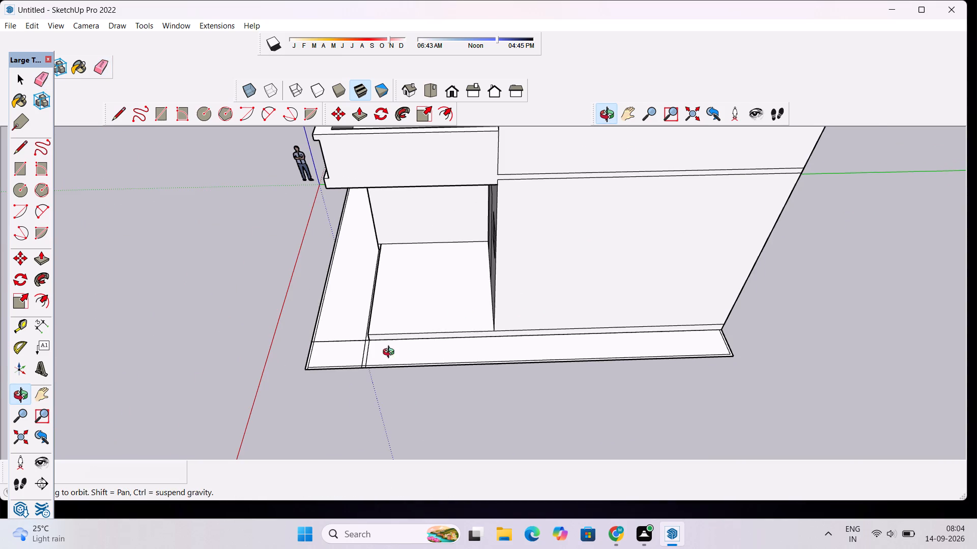
scroll(386, 364, up, 1)
scroll(313, 342, up, 9)
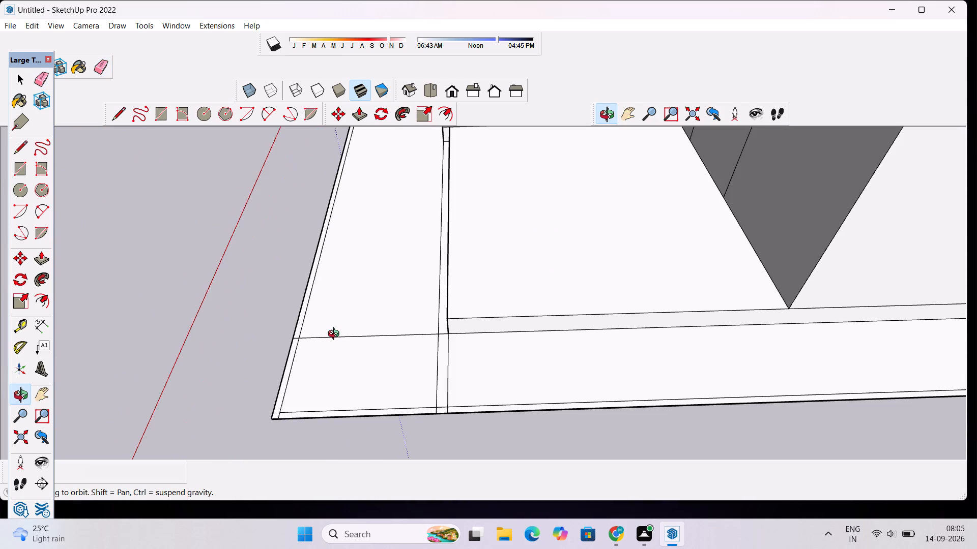
key(space)
key(e)
drag(390, 303, 394, 344)
drag(449, 361, 424, 375)
scroll(424, 336, up, 6)
drag(454, 309, 453, 334)
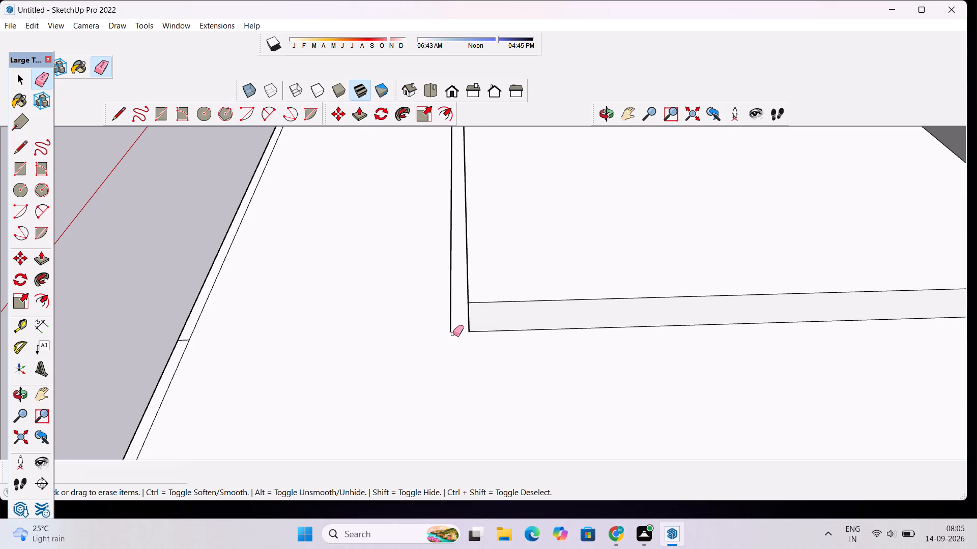
click(450, 322)
scroll(392, 263, down, 8)
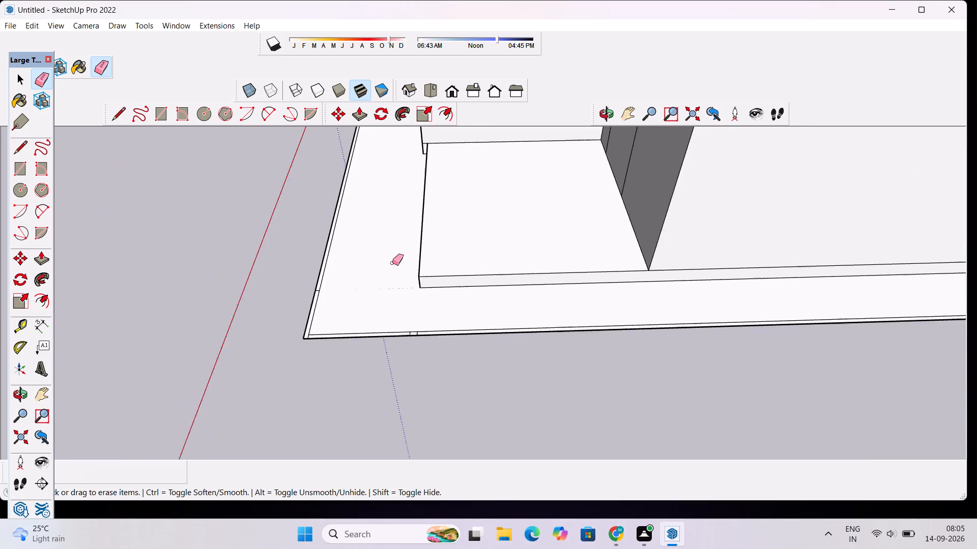
Erase the short leftover segments crossing the long edge's inset border and the seam on the slab's thin outer face.
scroll(392, 263, down, 5)
scroll(409, 331, up, 18)
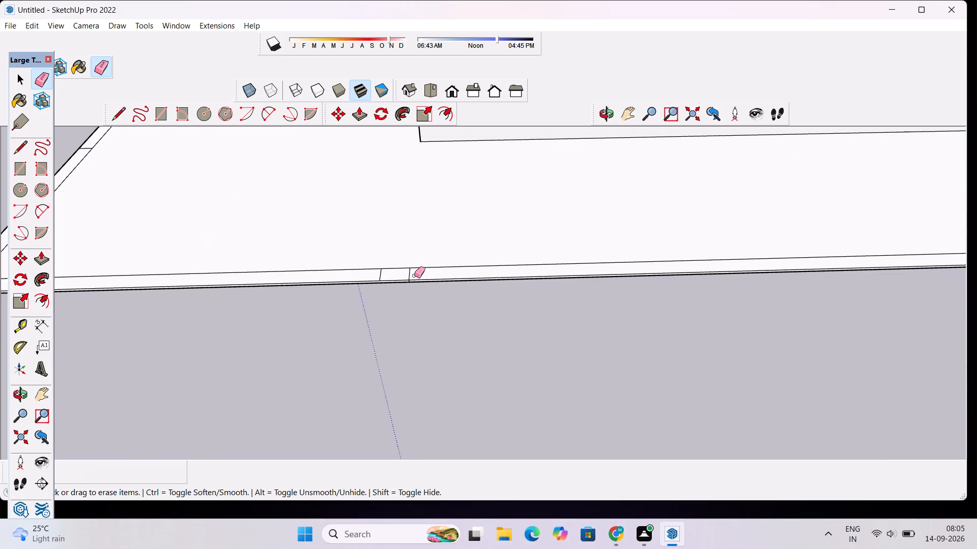
scroll(415, 267, up, 11)
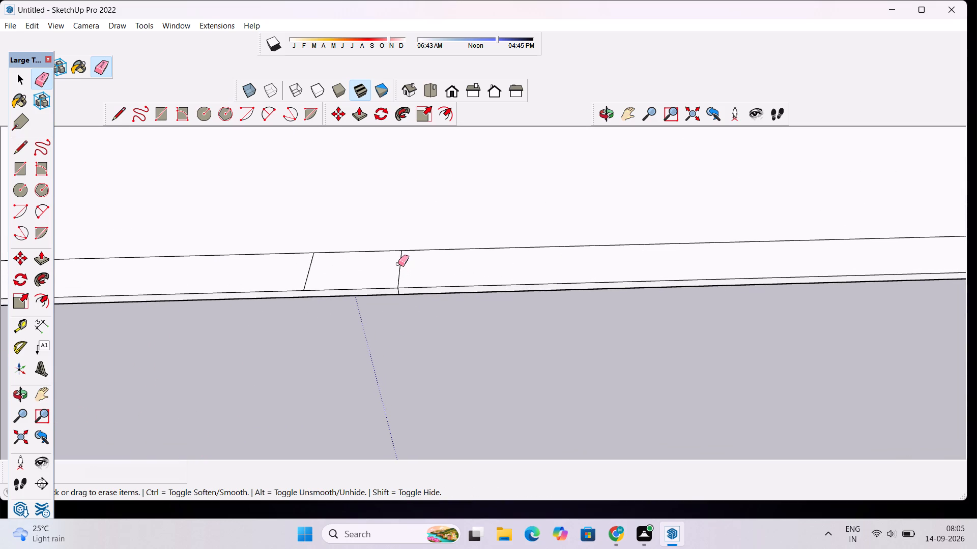
scroll(398, 264, down, 12)
scroll(398, 264, up, 10)
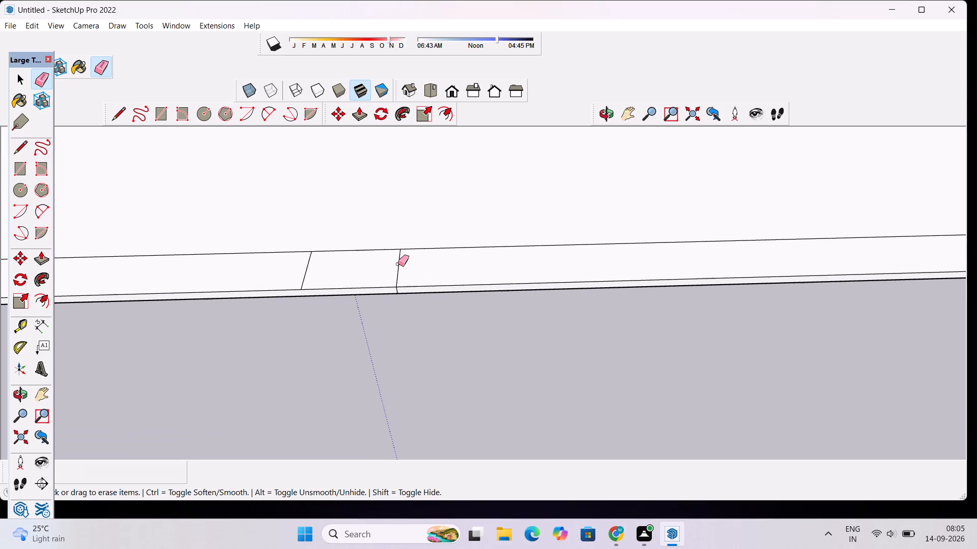
click(398, 264)
click(309, 263)
scroll(369, 318, up, 10)
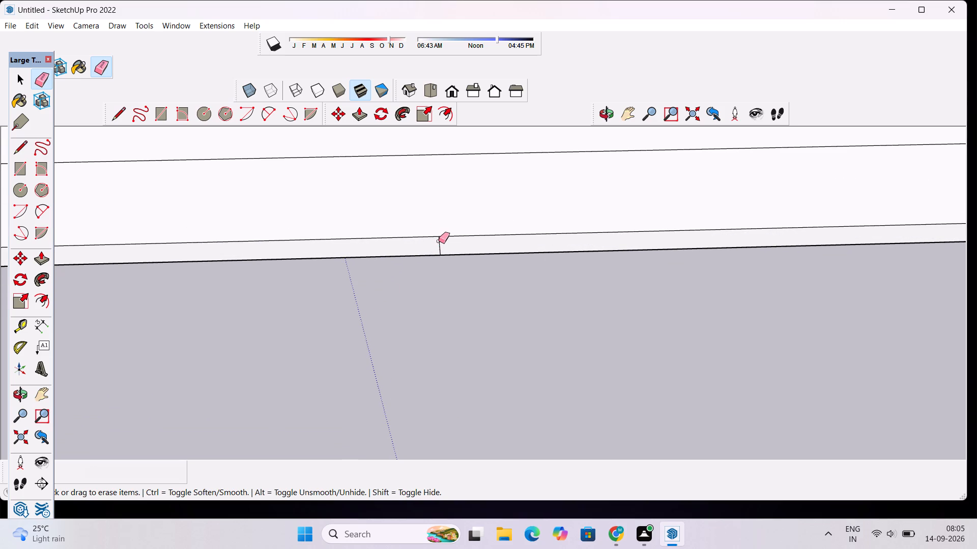
click(440, 241)
Examine the slab's outer corners, inset border and junction with the raised platform from several angles.
scroll(407, 239, down, 20)
scroll(407, 239, down, 5)
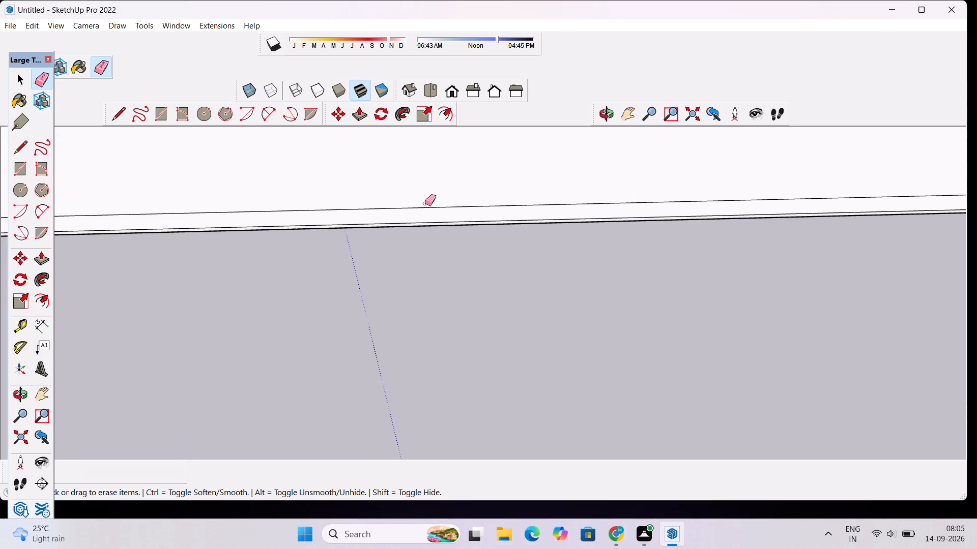
scroll(427, 202, down, 18)
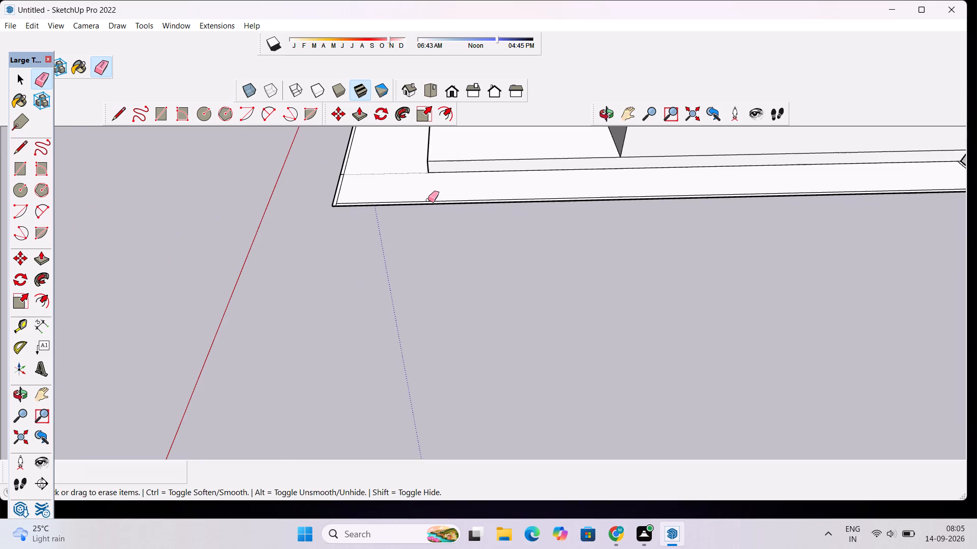
scroll(428, 200, down, 14)
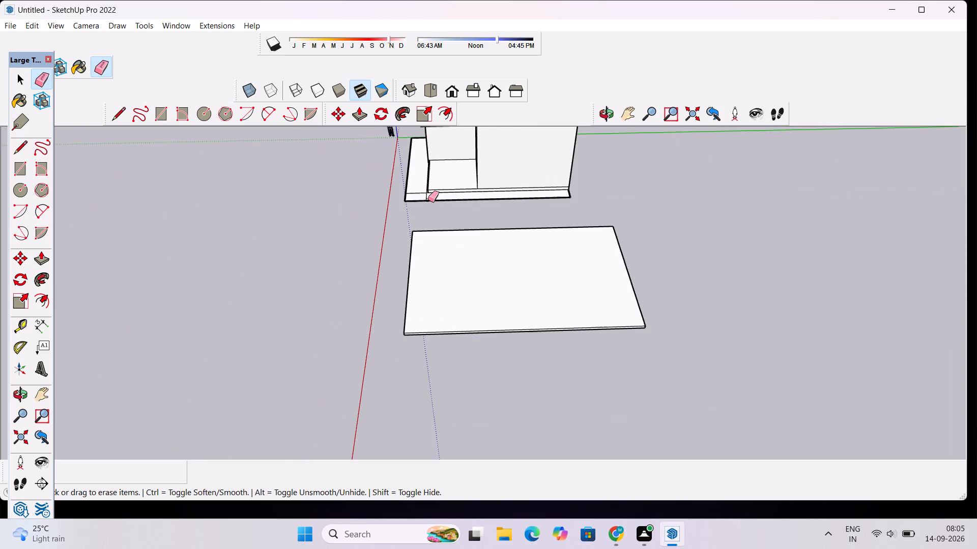
scroll(428, 200, down, 11)
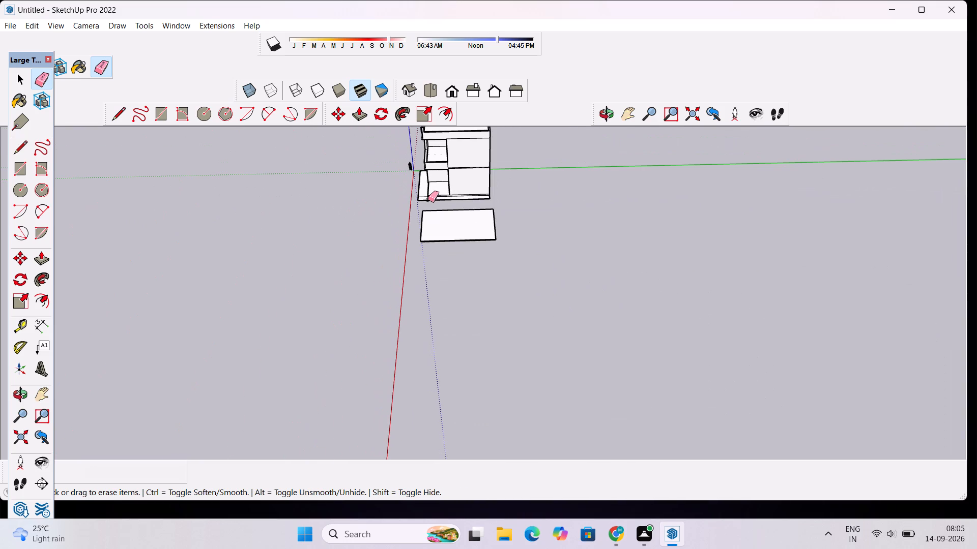
scroll(428, 200, down, 6)
scroll(453, 178, up, 20)
scroll(453, 178, up, 4)
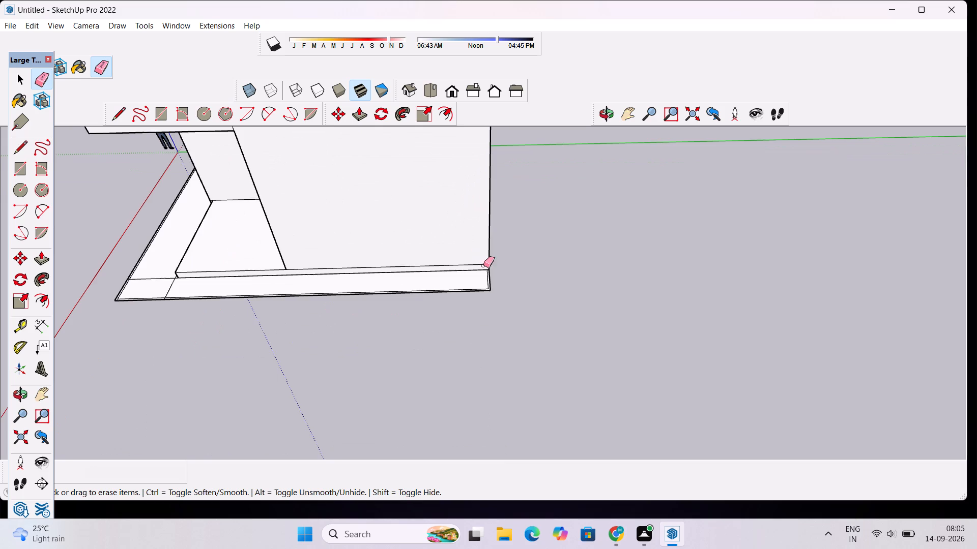
scroll(483, 265, up, 5)
scroll(536, 279, up, 5)
click(605, 113)
drag(678, 281, 558, 248)
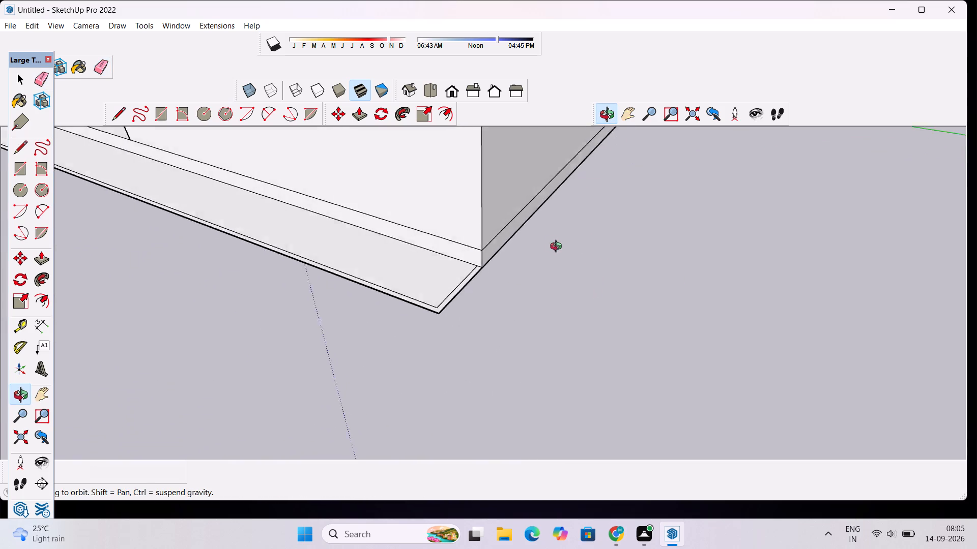
drag(558, 248, 703, 194)
scroll(703, 196, down, 12)
scroll(220, 283, up, 4)
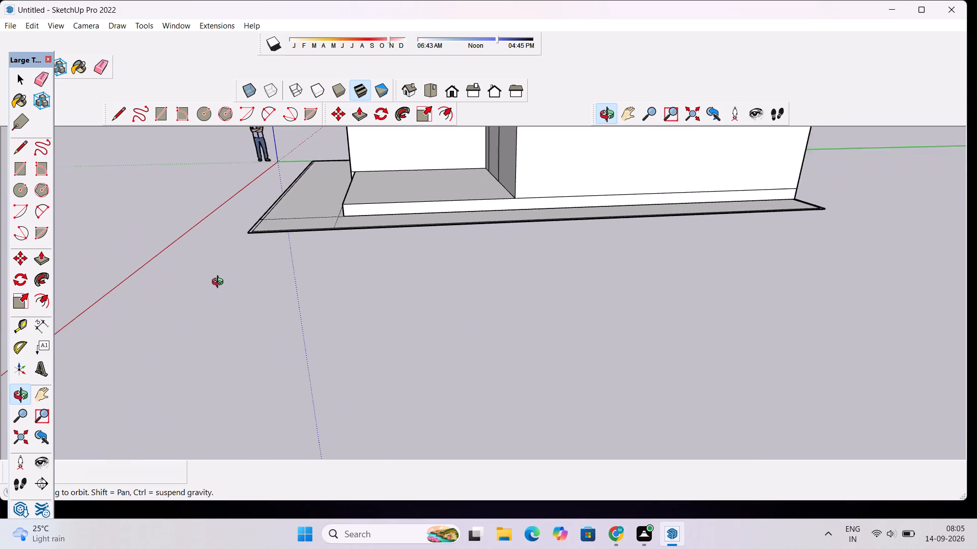
scroll(220, 283, up, 7)
drag(263, 225, 265, 281)
scroll(264, 278, up, 2)
scroll(264, 277, down, 6)
drag(437, 372, 411, 269)
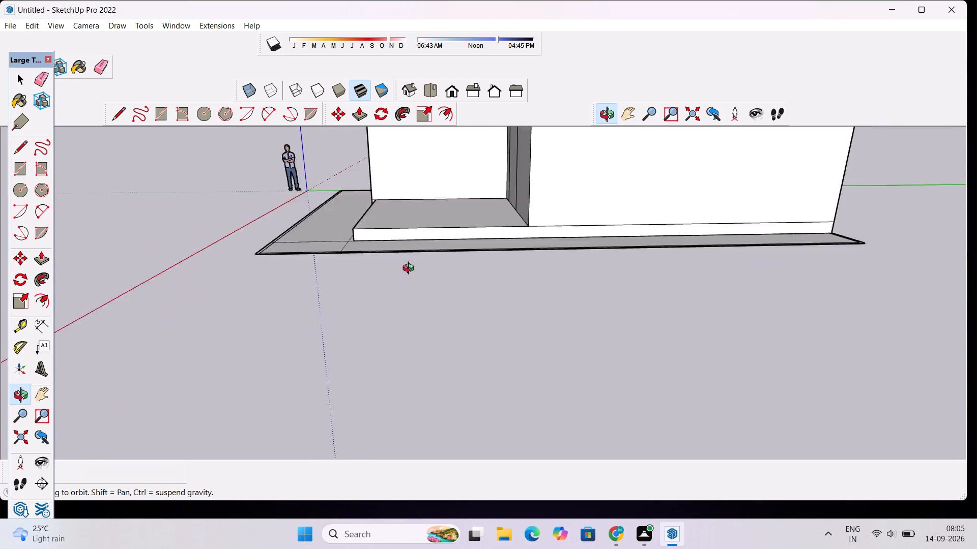
drag(411, 269, 404, 244)
scroll(396, 235, up, 9)
drag(402, 196, 361, 237)
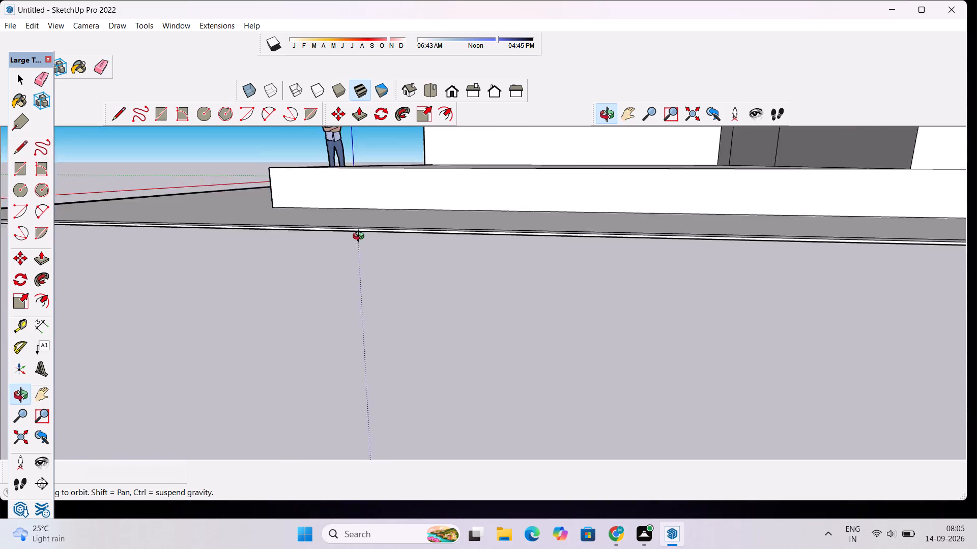
drag(361, 237, 328, 288)
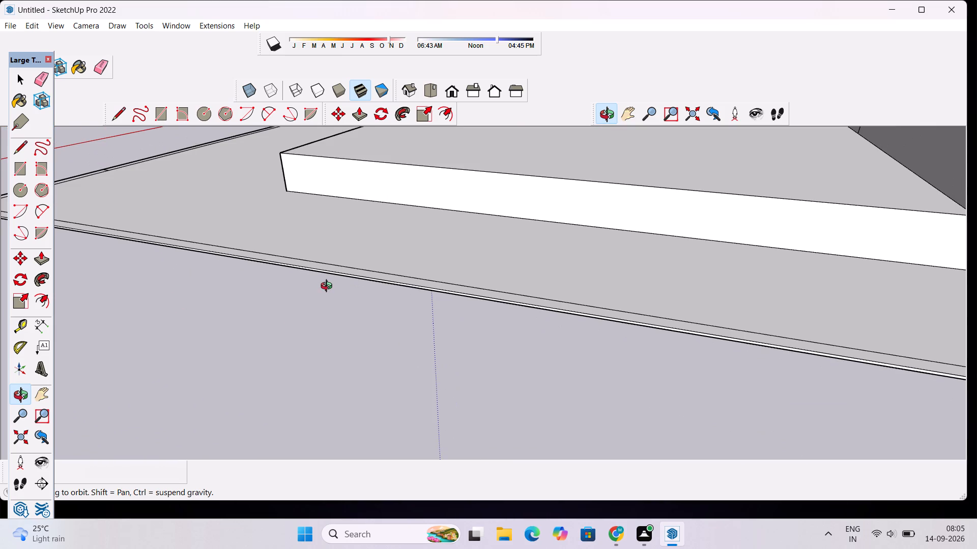
scroll(329, 287, down, 6)
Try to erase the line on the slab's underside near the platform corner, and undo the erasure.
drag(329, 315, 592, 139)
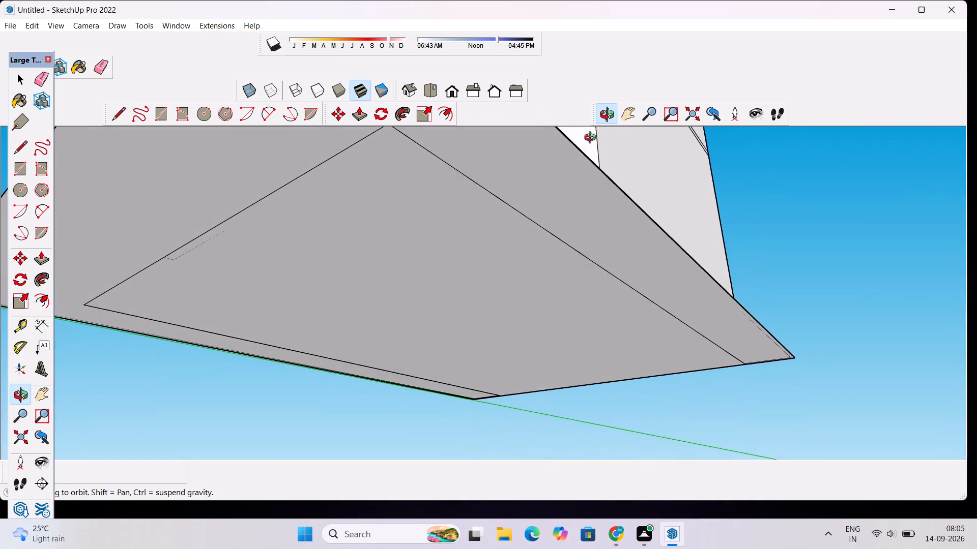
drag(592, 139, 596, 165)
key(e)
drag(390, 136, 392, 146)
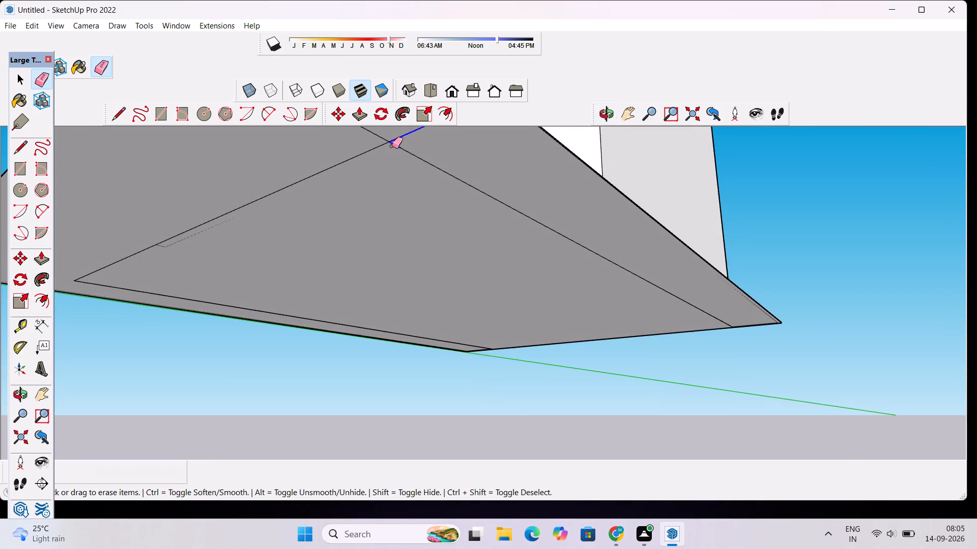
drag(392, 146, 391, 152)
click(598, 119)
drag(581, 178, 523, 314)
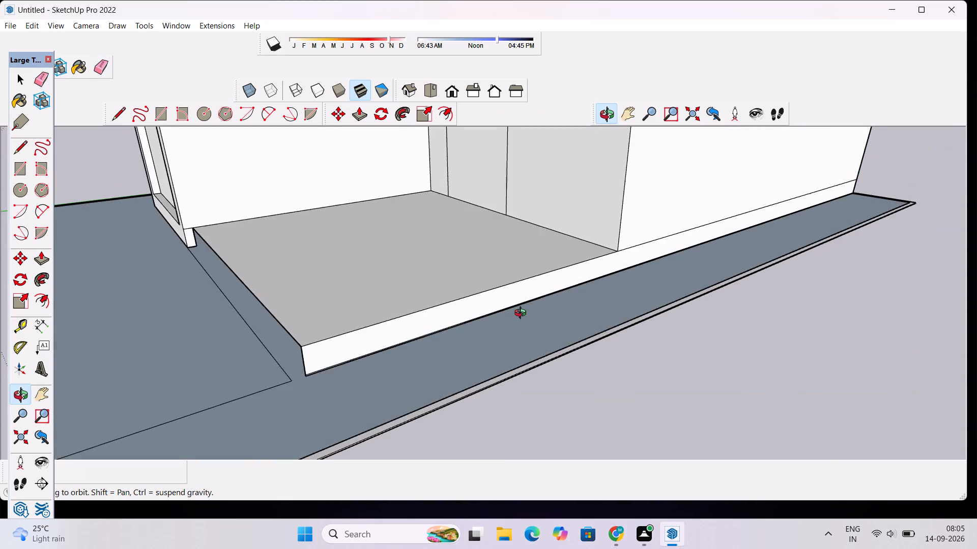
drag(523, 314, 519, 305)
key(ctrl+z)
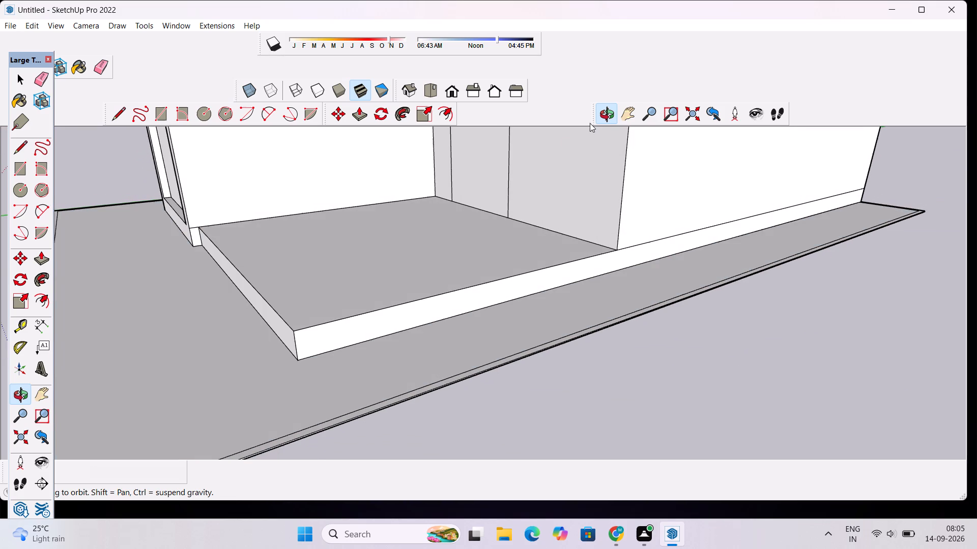
Push/pull the narrow border strip along the slab's long side, beside the raised platform, up 11 1/2".
click(613, 113)
drag(519, 370, 537, 200)
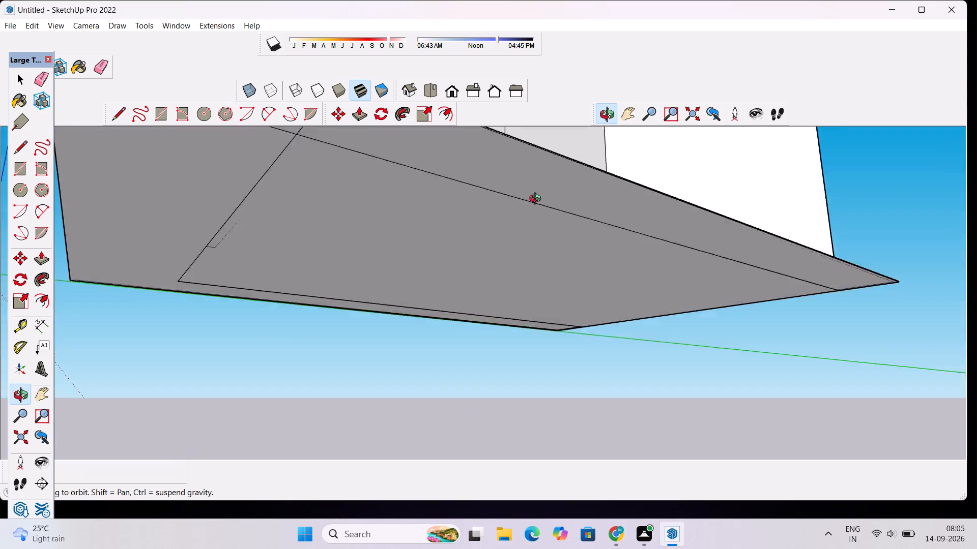
drag(537, 200, 317, 400)
scroll(344, 321, down, 7)
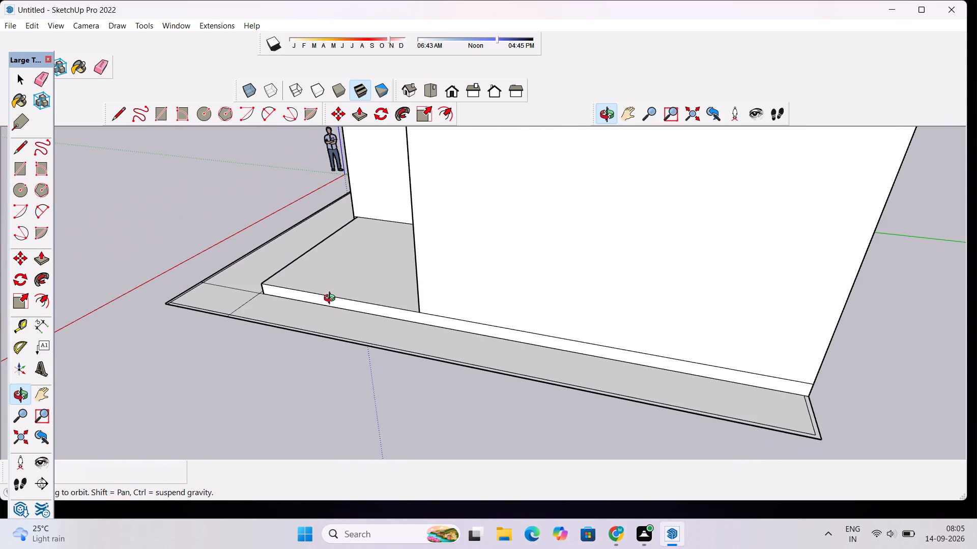
shift+drag(283, 284, 471, 343)
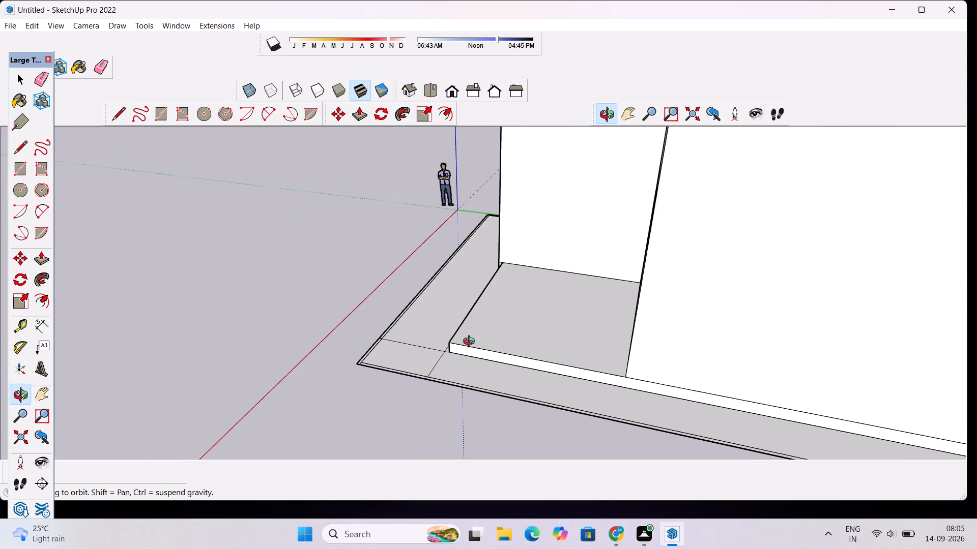
scroll(447, 273, down, 5)
scroll(616, 381, up, 5)
shift+drag(612, 355, 487, 345)
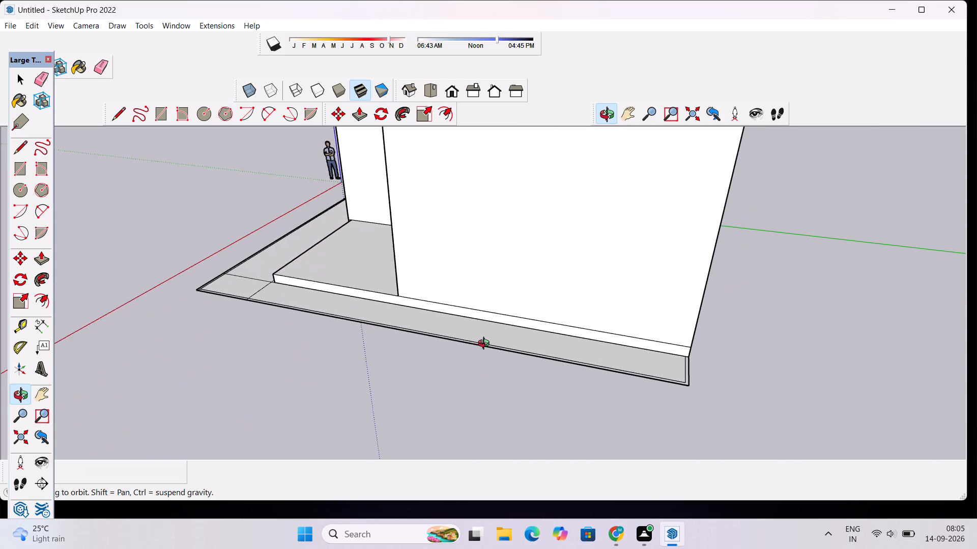
scroll(486, 345, up, 3)
key(p)
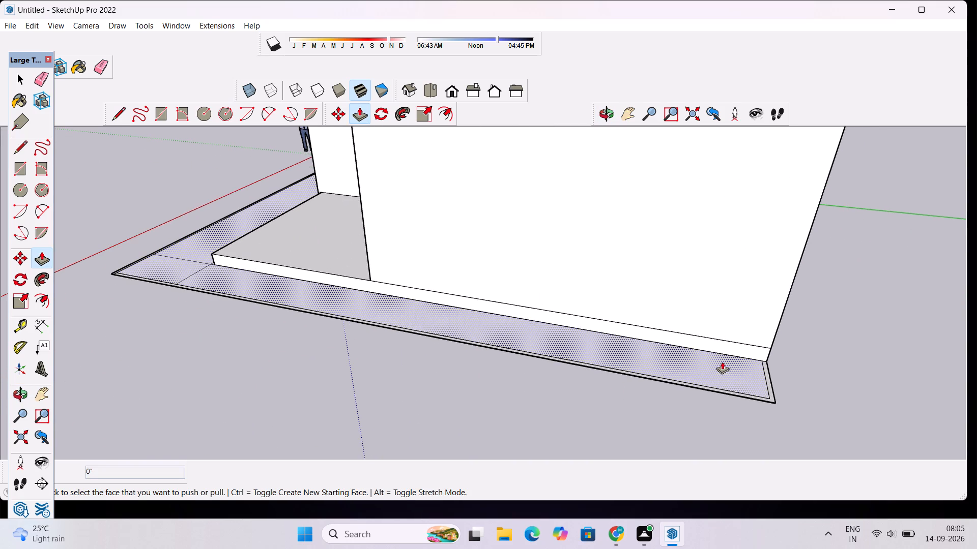
scroll(151, 268, up, 11)
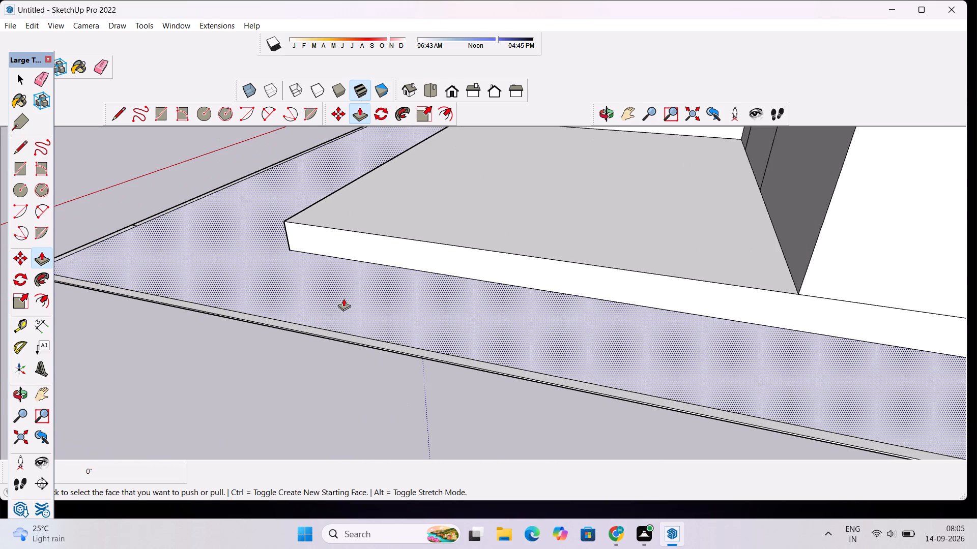
click(485, 363)
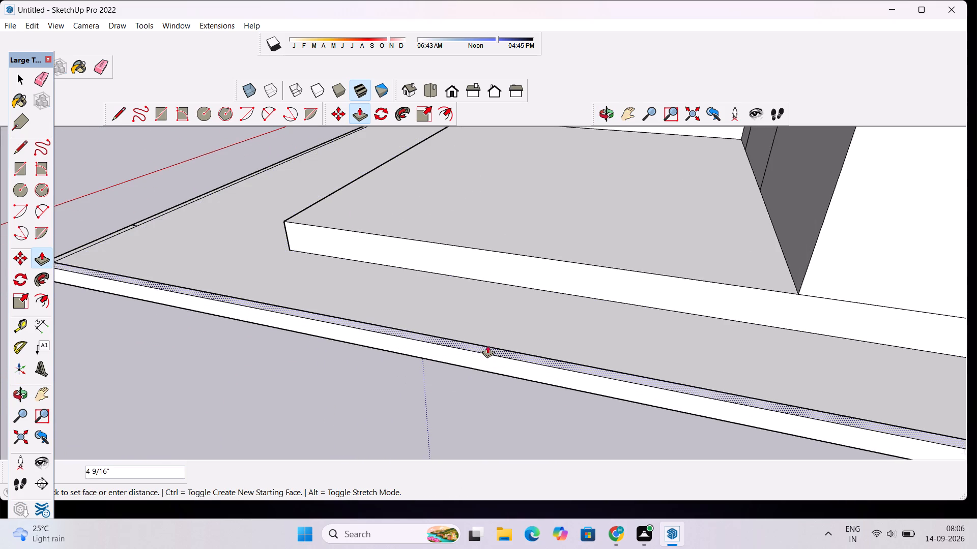
scroll(489, 341, down, 10)
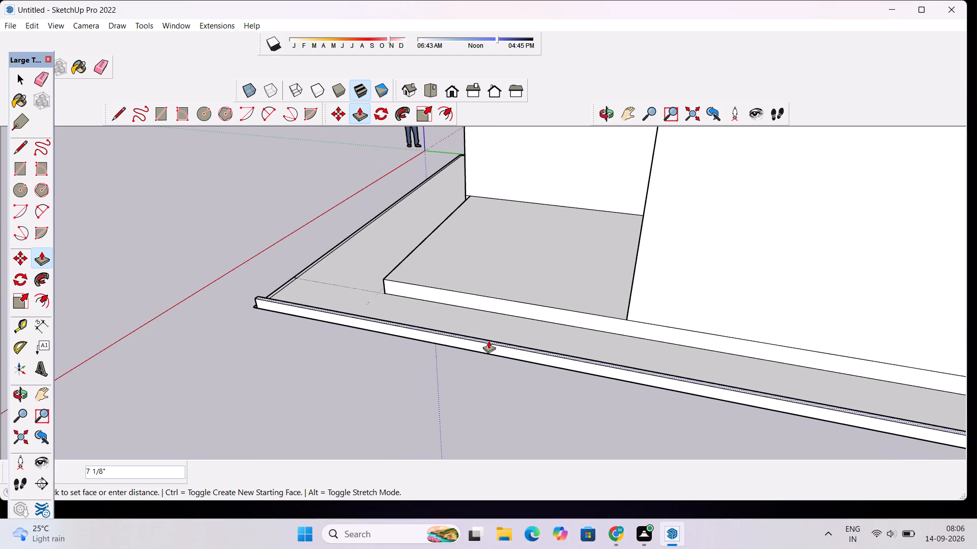
scroll(486, 317, up, 8)
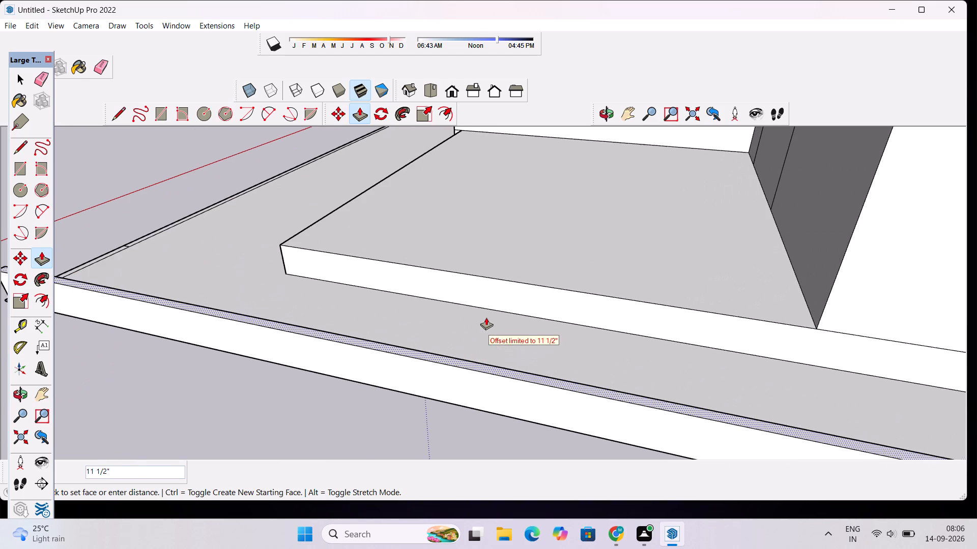
click(486, 317)
Raise the same long-side border strip a further 7' to form the boundary wall.
click(500, 368)
scroll(499, 341, down, 11)
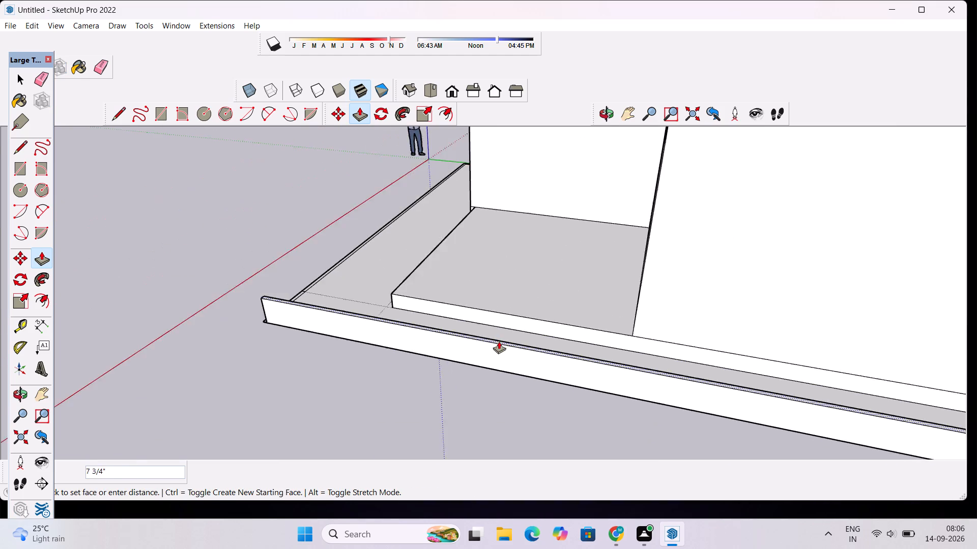
scroll(499, 341, down, 4)
text(7')
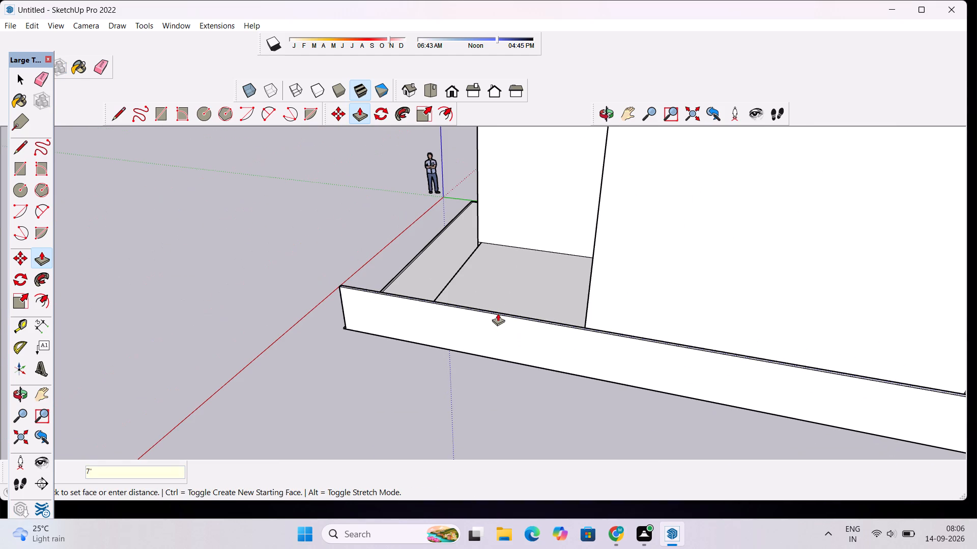
key(Return)
Examine the long-side boundary wall and the slab's remaining border strips from the rear, side and front.
click(599, 114)
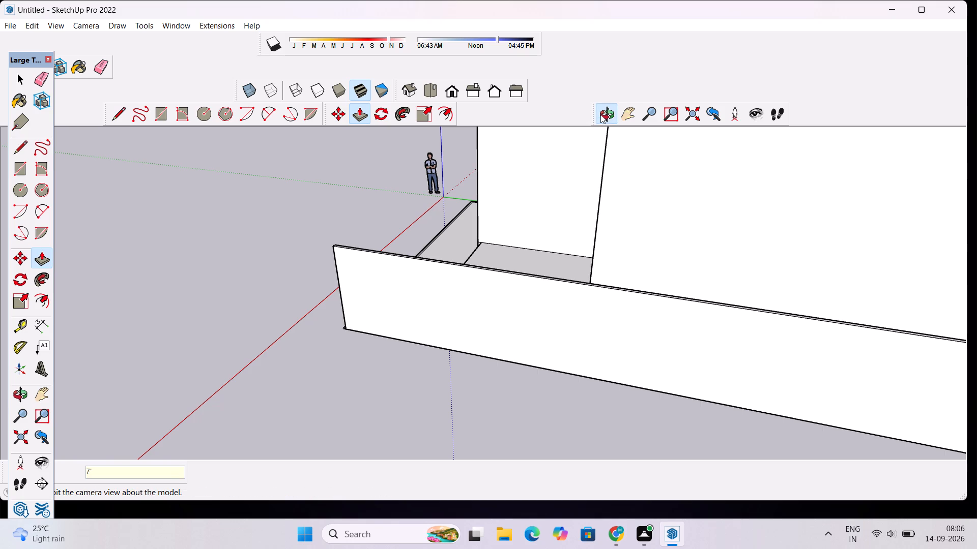
click(450, 210)
scroll(465, 225, down, 6)
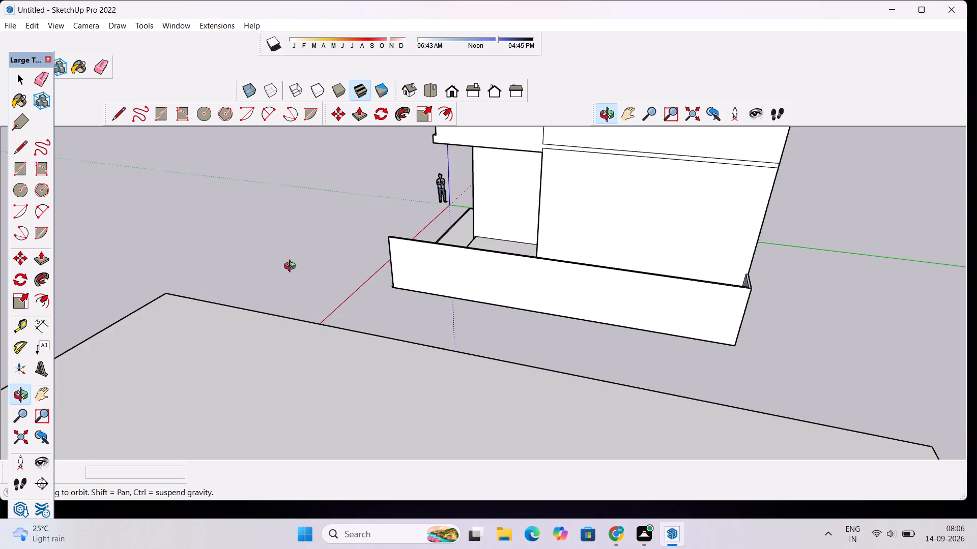
drag(293, 261, 700, 152)
scroll(433, 261, up, 4)
scroll(446, 230, down, 6)
drag(451, 222, 692, 268)
scroll(471, 304, up, 4)
drag(471, 286, 433, 433)
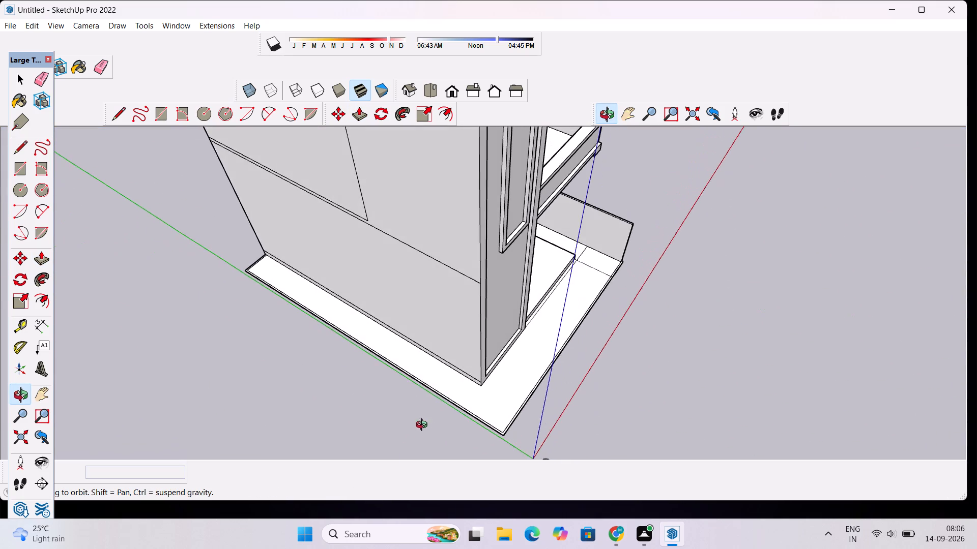
scroll(414, 396, up, 6)
scroll(451, 326, down, 2)
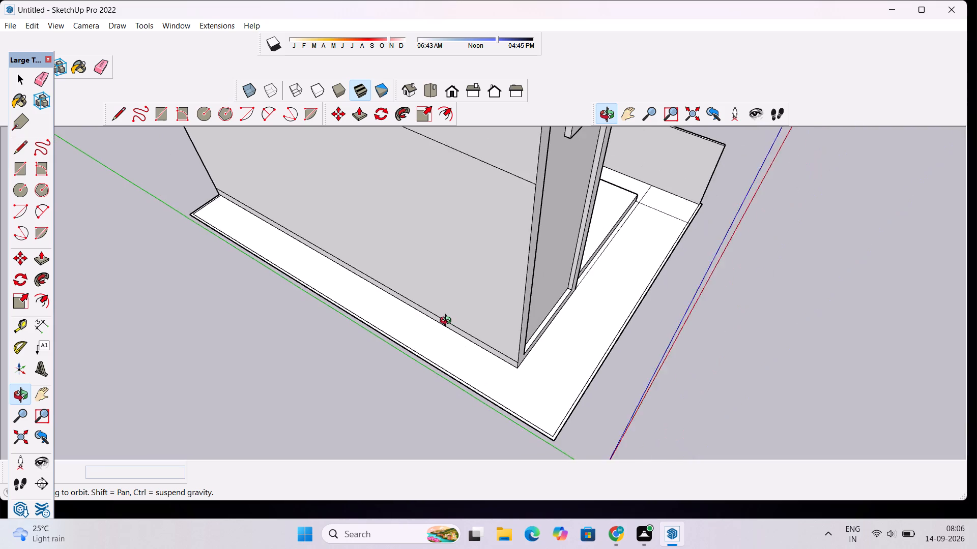
scroll(448, 322, down, 1)
scroll(616, 404, up, 5)
scroll(653, 316, down, 5)
drag(686, 364, 531, 310)
drag(573, 371, 547, 301)
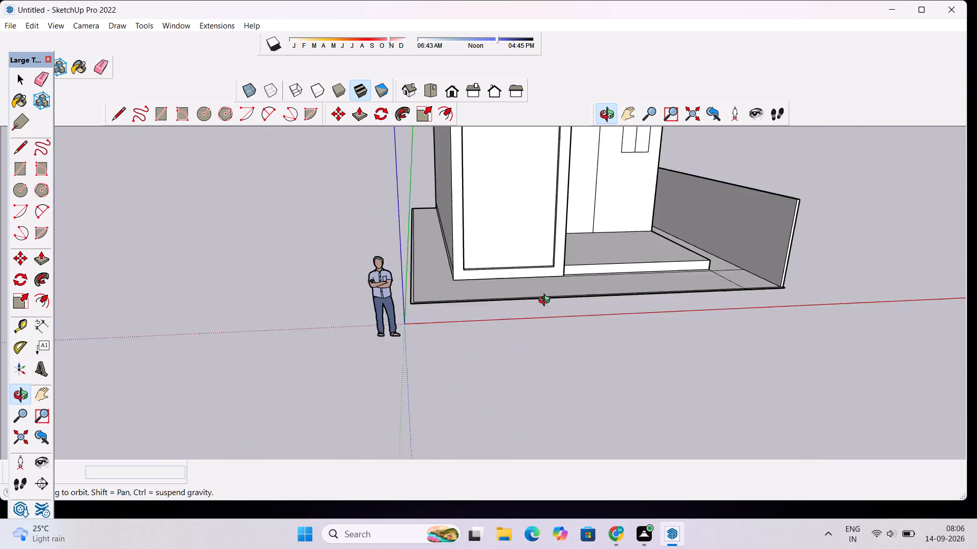
drag(547, 301, 541, 294)
Draw a 6' line from the projecting front frame's bottom corner, beside the platform, straight to the slab's outer front edge.
scroll(549, 275, up, 5)
drag(569, 282, 562, 332)
scroll(561, 330, up, 8)
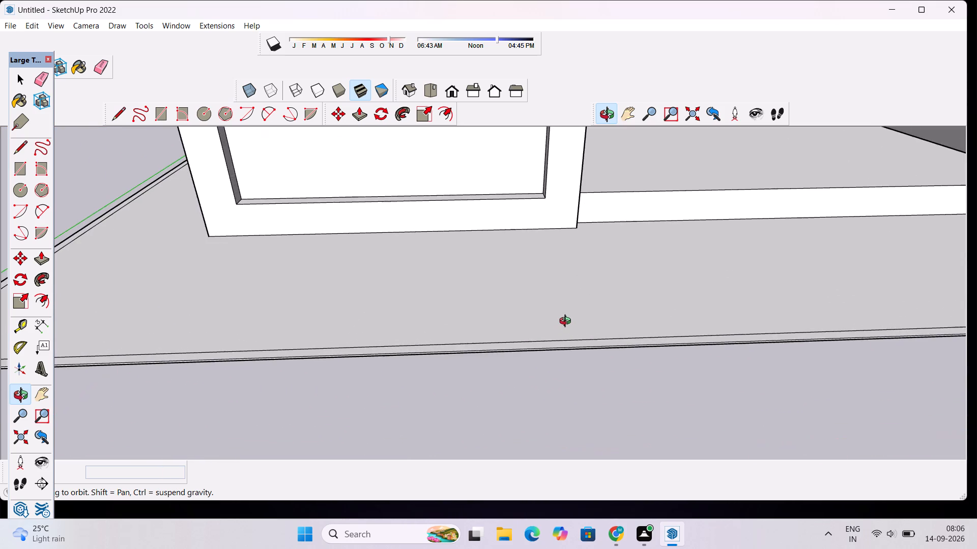
drag(579, 319, 534, 333)
key(l)
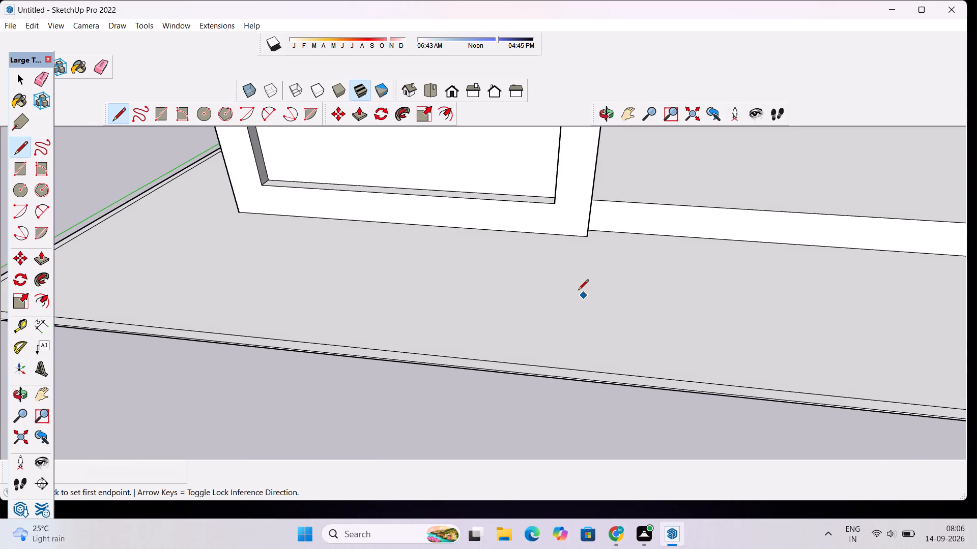
scroll(596, 277, up, 5)
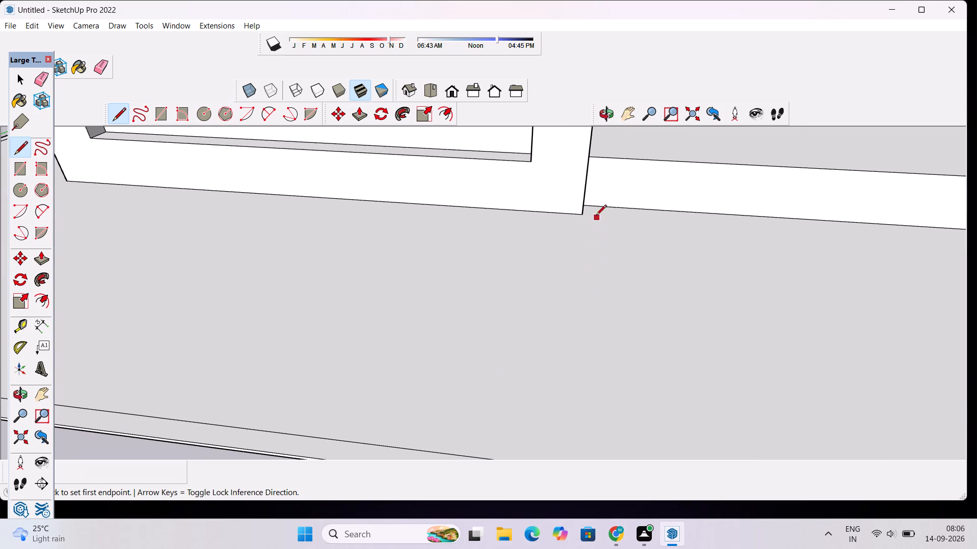
click(583, 214)
scroll(576, 296, down, 9)
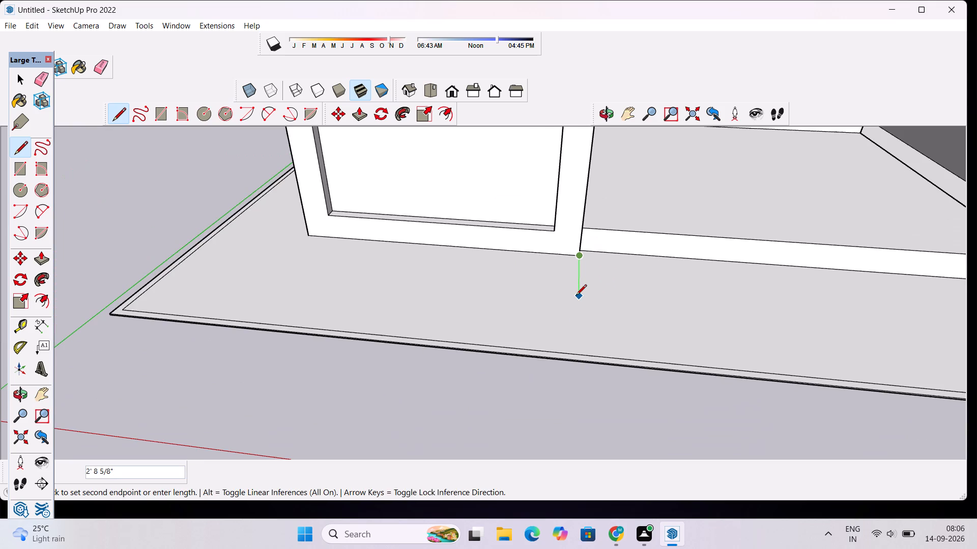
scroll(581, 362, up, 4)
click(581, 359)
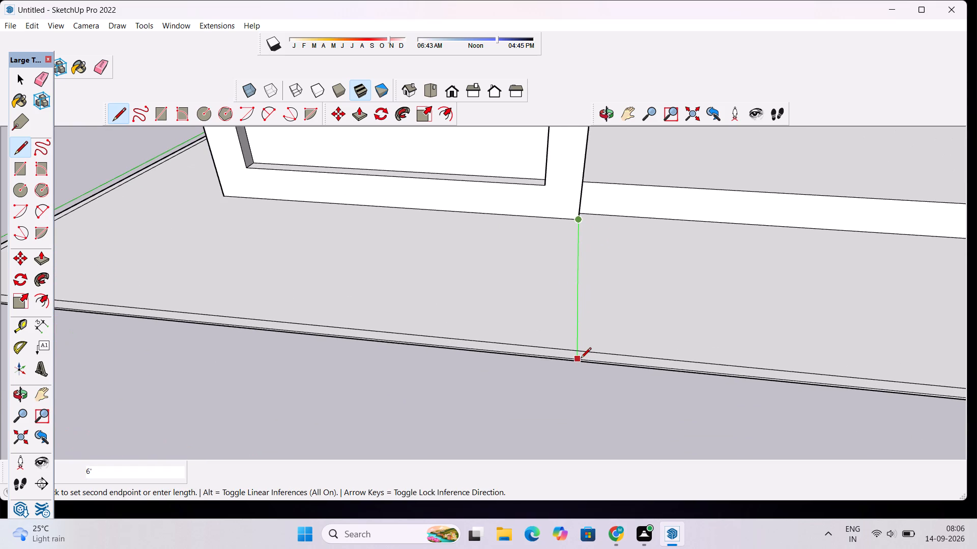
key(space)
Erase the new line's stretch across the slab surface, keeping only the short segment across the front border strip.
key(e)
drag(597, 298, 557, 321)
scroll(552, 323, down, 5)
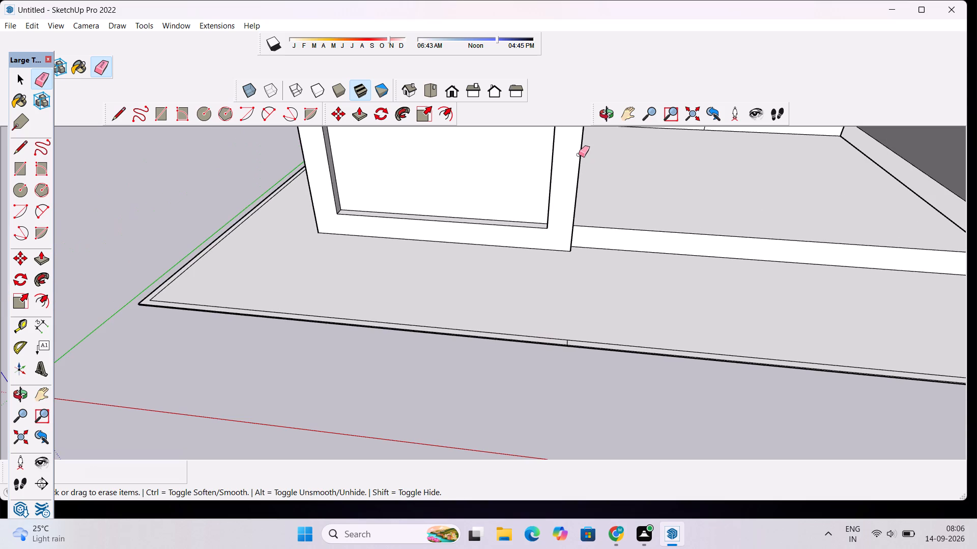
Examine the short dividing mark on the front border strip and the slab's front corners from several angles.
click(601, 113)
drag(589, 302, 484, 355)
scroll(474, 403, up, 5)
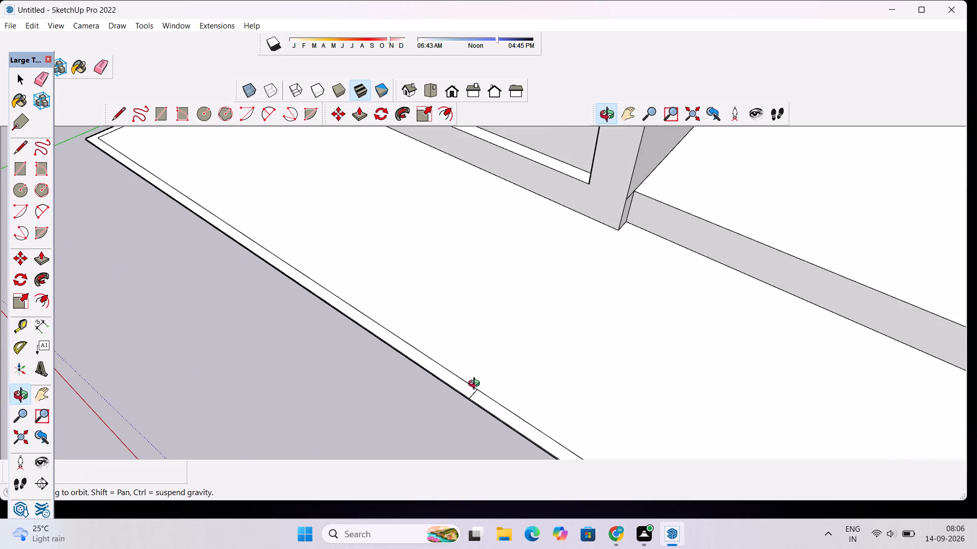
scroll(349, 328, down, 5)
drag(296, 322, 386, 322)
scroll(386, 322, down, 6)
shift+drag(357, 309, 483, 309)
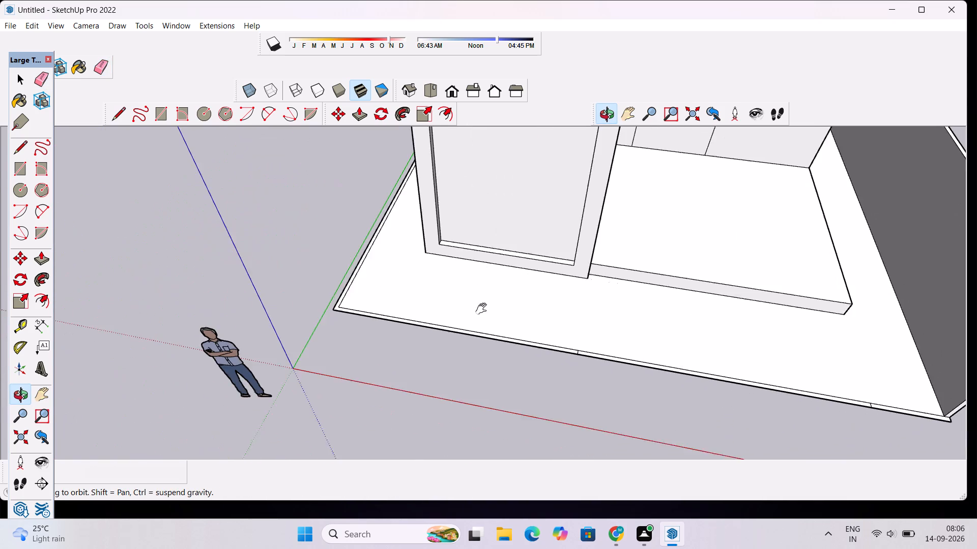
shift+drag(483, 309, 486, 307)
scroll(346, 322, up, 9)
shift+drag(349, 276, 379, 388)
scroll(365, 333, down, 4)
drag(365, 333, 381, 381)
scroll(413, 315, down, 4)
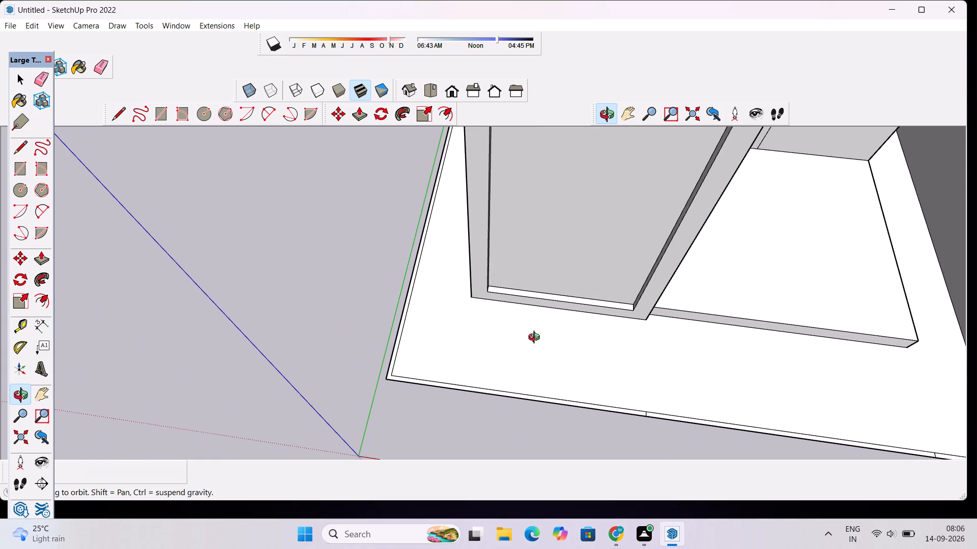
drag(541, 365, 474, 216)
scroll(473, 213, down, 10)
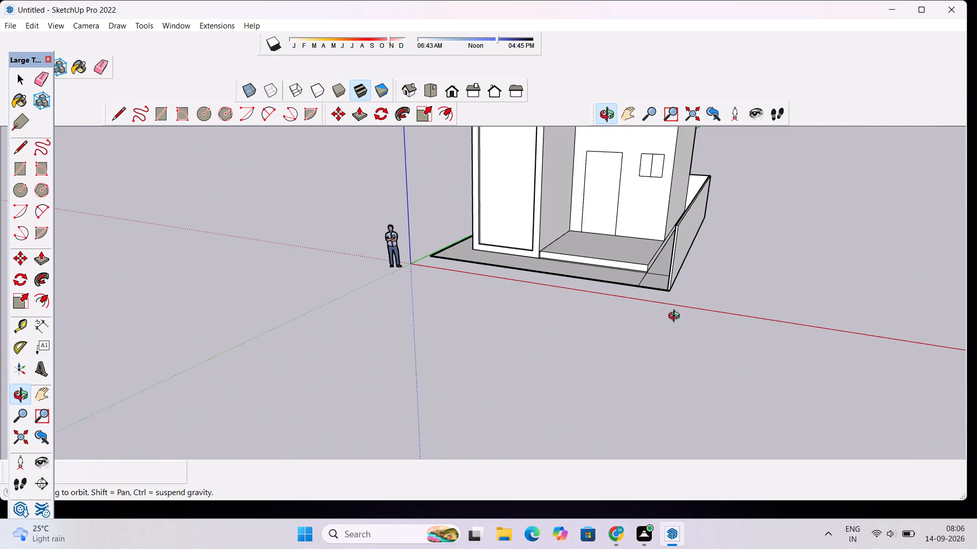
Measure the raised platform's height at its outer front corner with the Dimension tool, without placing the dimension.
scroll(664, 316, up, 9)
drag(624, 259, 616, 338)
shift+scroll(630, 282, up, 6)
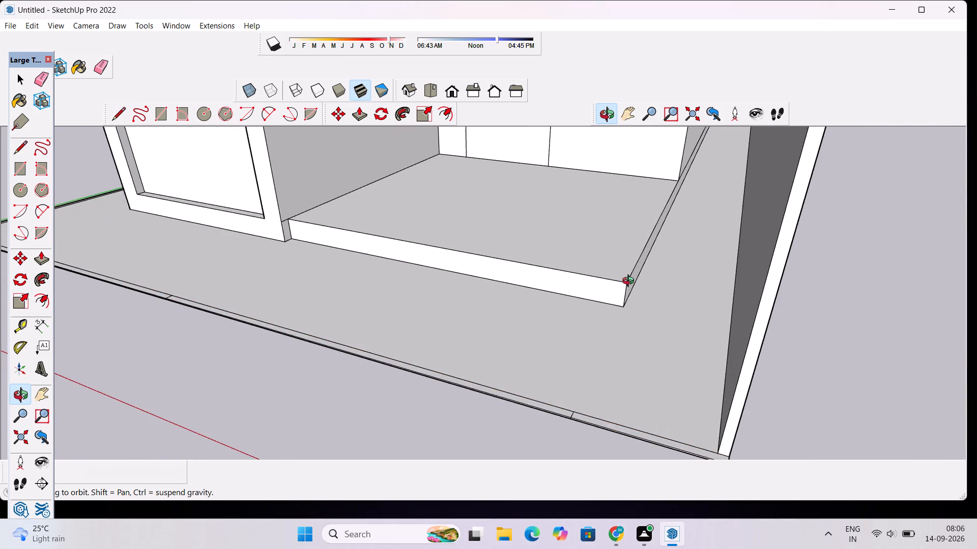
scroll(630, 282, down, 4)
scroll(635, 310, up, 6)
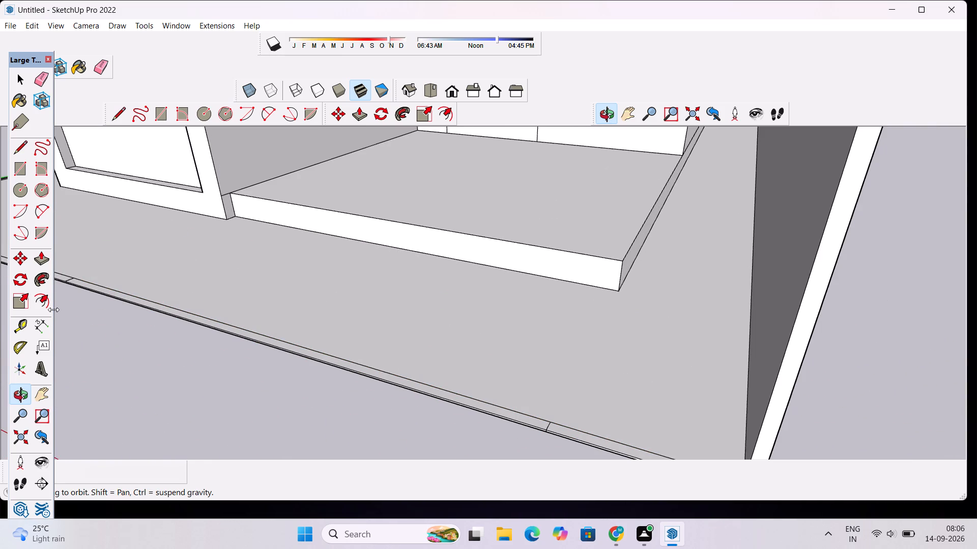
click(43, 330)
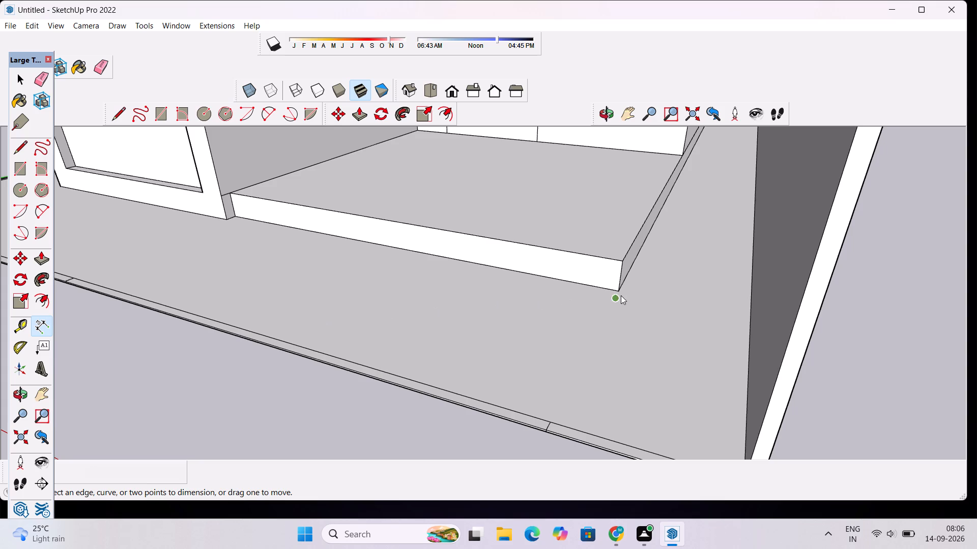
scroll(601, 294, up, 3)
click(626, 290)
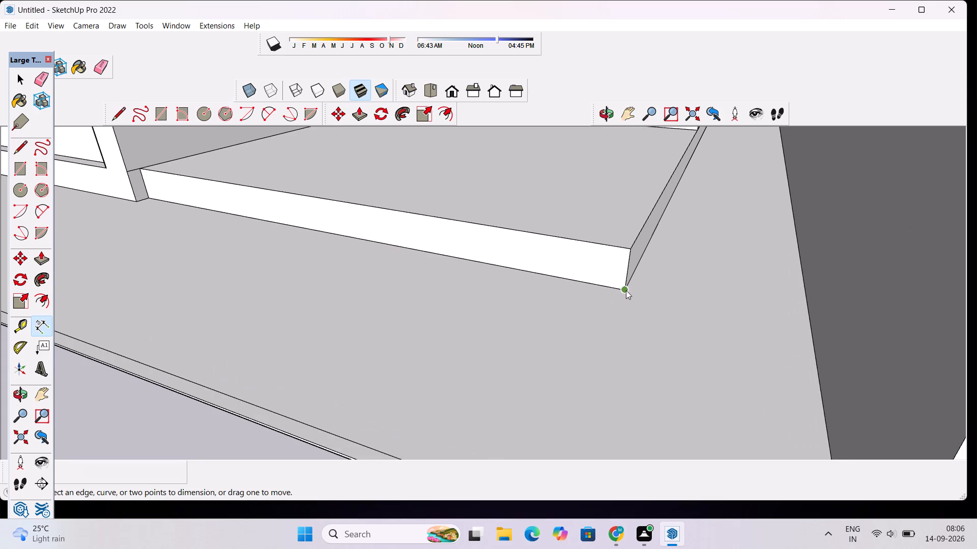
scroll(630, 251, up, 3)
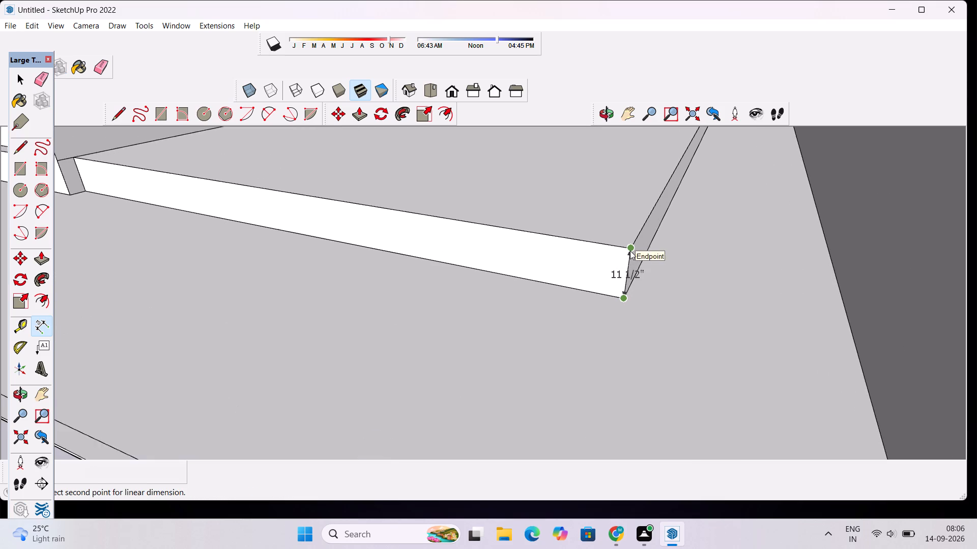
scroll(630, 251, down, 8)
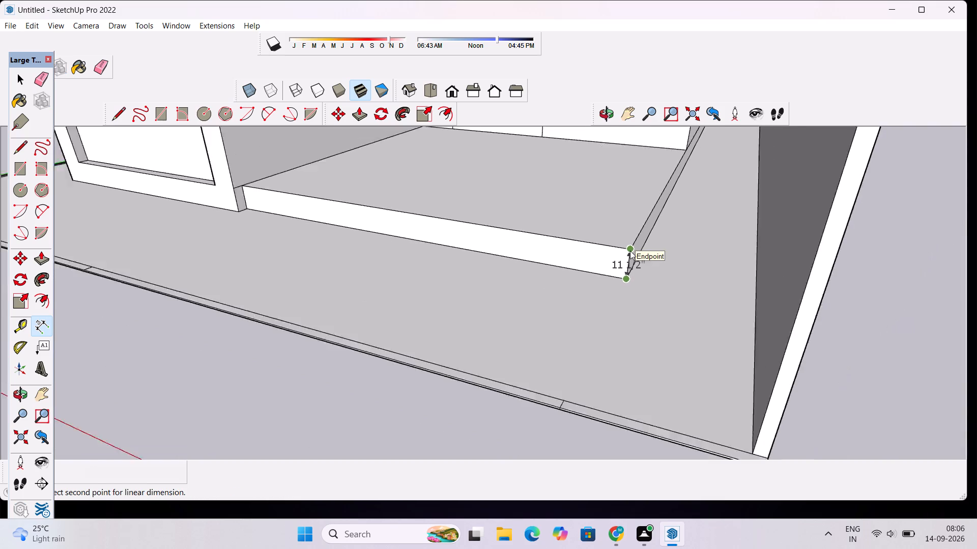
scroll(630, 251, down, 6)
key(space)
Push/Pull the slab's inset border strip, running along the projecting frame's front and adjoining side, up by 11 1/2".
scroll(633, 252, down, 9)
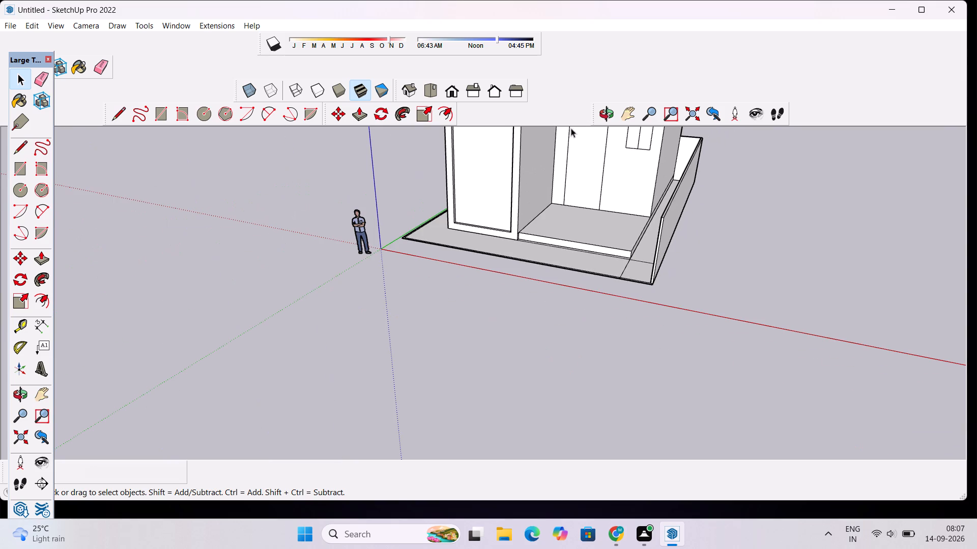
click(604, 116)
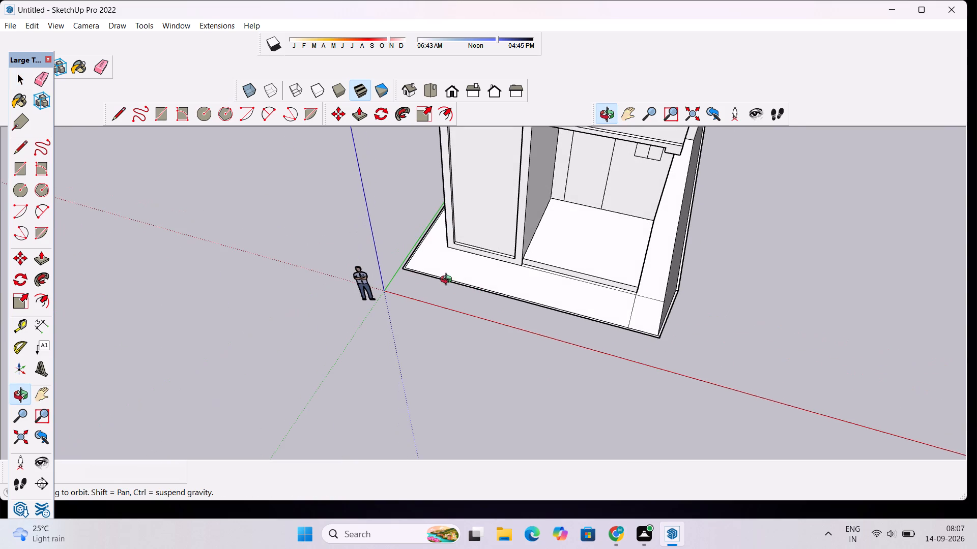
shift+scroll(436, 268, up, 4)
shift+drag(395, 247, 439, 315)
shift+scroll(440, 317, up, 7)
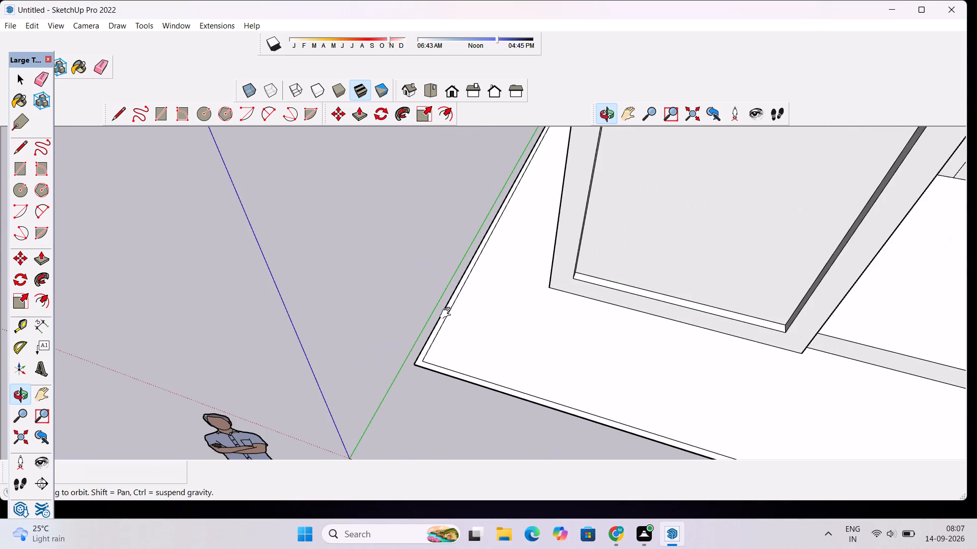
shift+scroll(449, 293, down, 5)
key(space)
key(p)
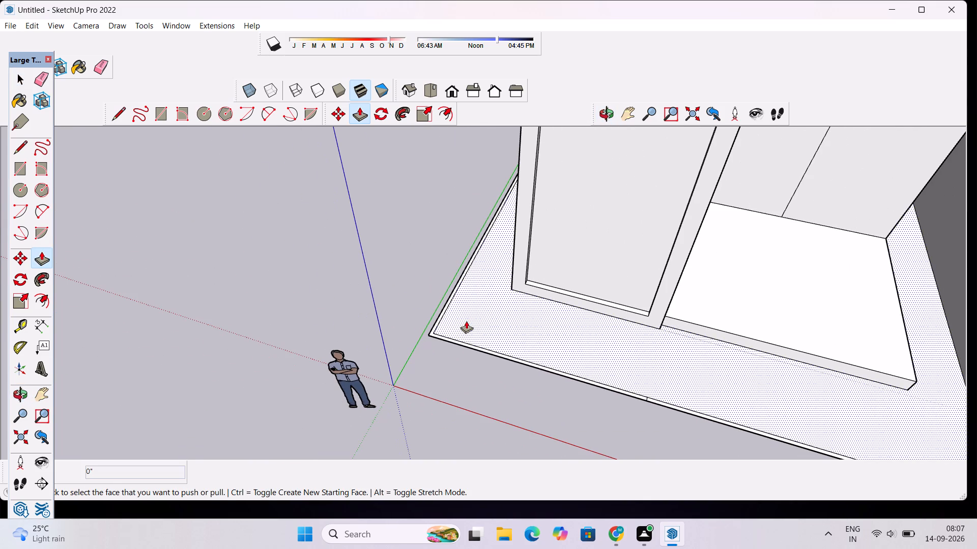
click(431, 335)
scroll(438, 307, down, 10)
click(439, 307)
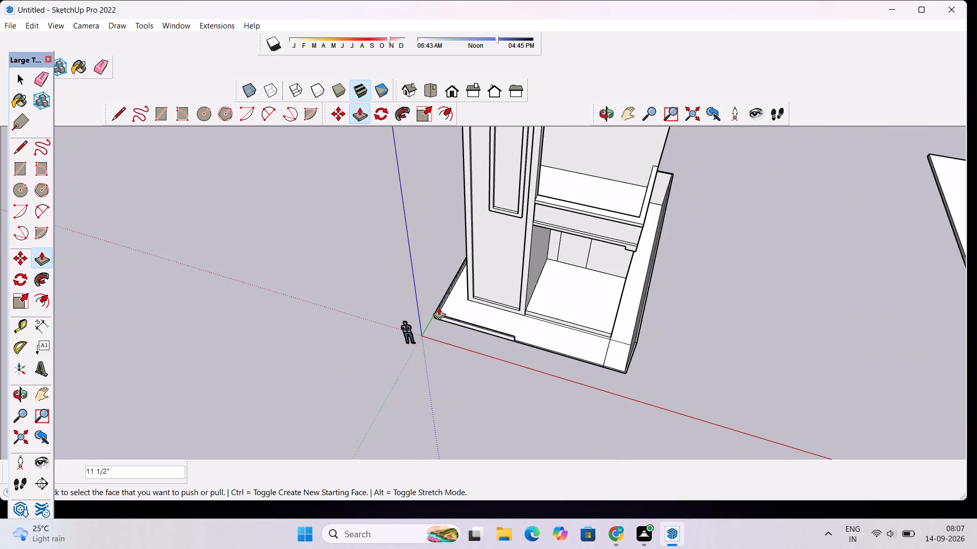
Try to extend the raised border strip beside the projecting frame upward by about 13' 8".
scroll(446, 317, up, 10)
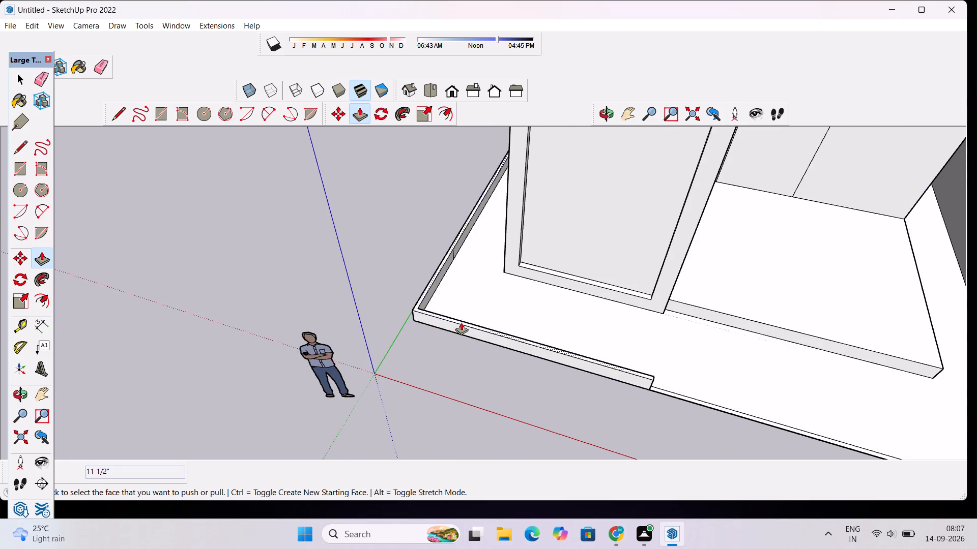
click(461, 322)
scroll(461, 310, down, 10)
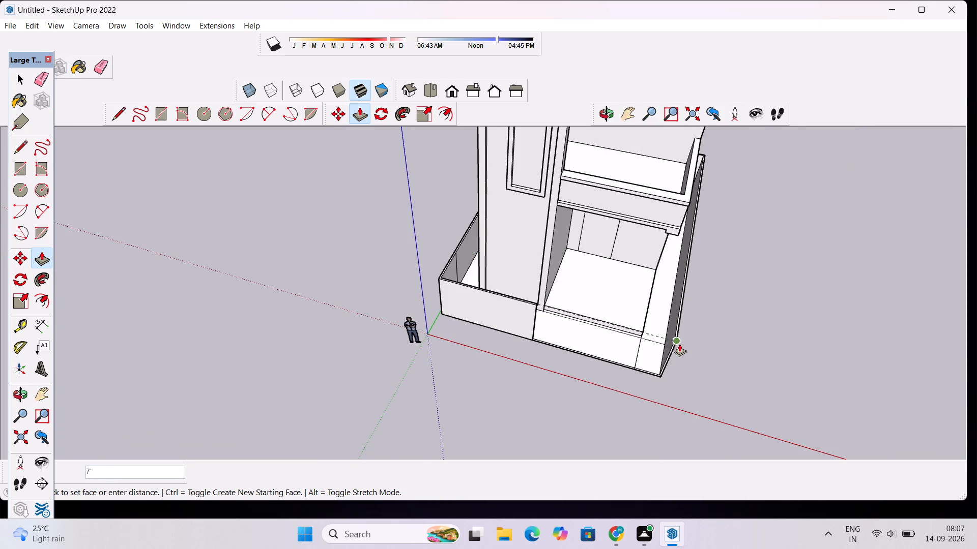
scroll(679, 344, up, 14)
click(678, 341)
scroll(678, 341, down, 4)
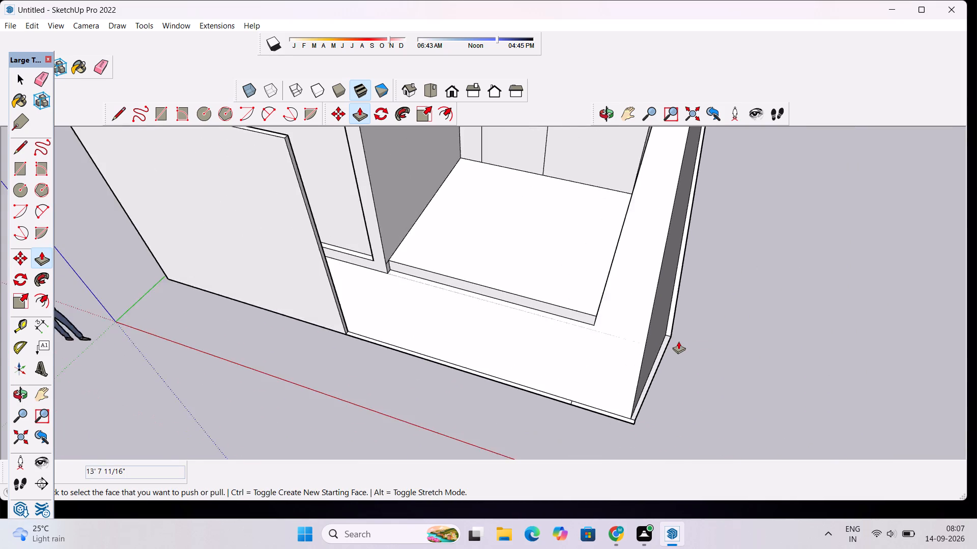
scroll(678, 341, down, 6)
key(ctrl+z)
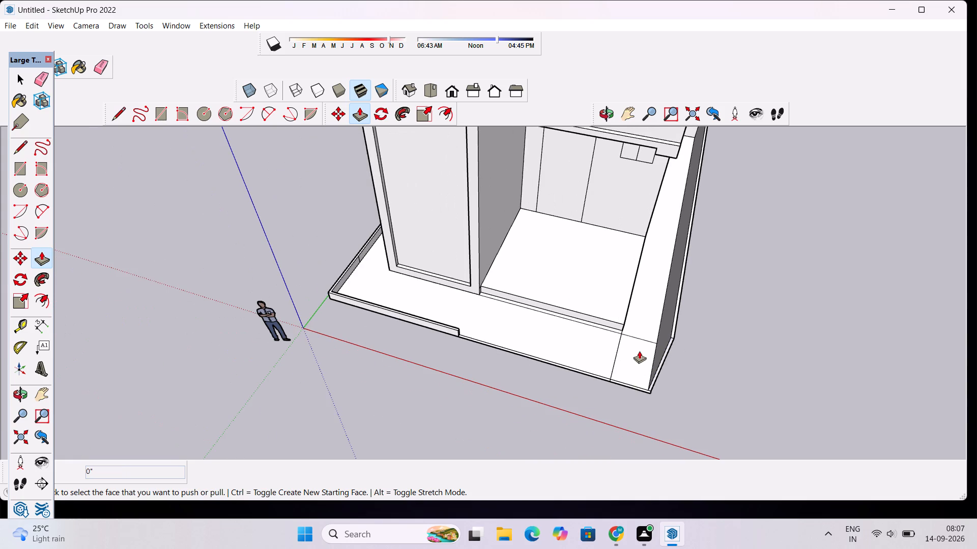
Raise the top of the border strip beside the projecting frame by another 7', snapping to the opposite side wall's corner.
scroll(406, 312, up, 4)
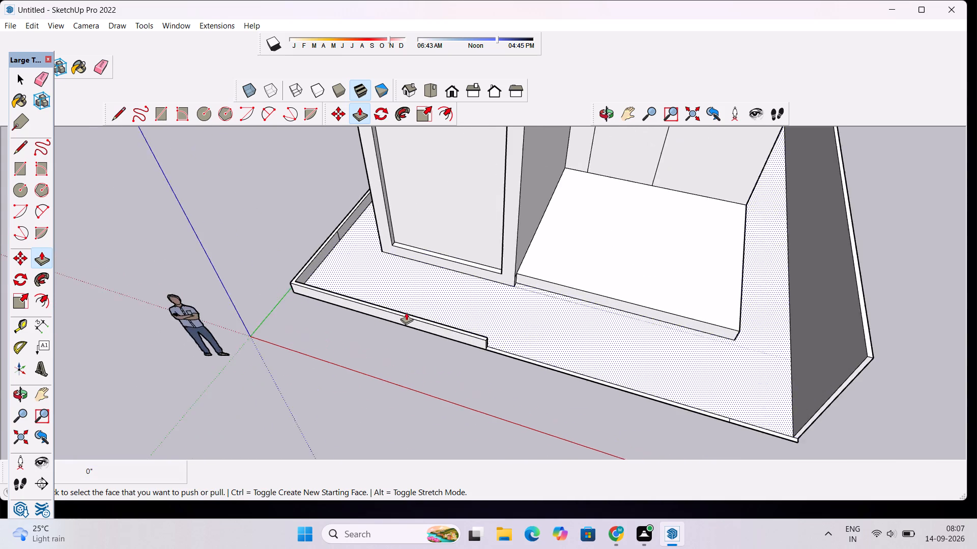
scroll(406, 312, up, 6)
click(427, 323)
scroll(440, 310, down, 8)
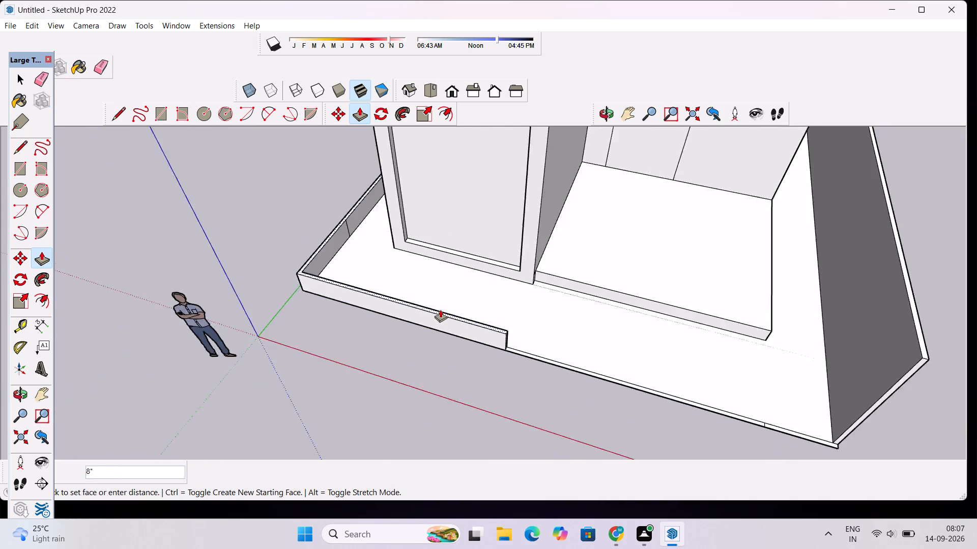
scroll(440, 310, down, 3)
scroll(441, 310, up, 1)
scroll(441, 310, down, 4)
scroll(625, 331, up, 3)
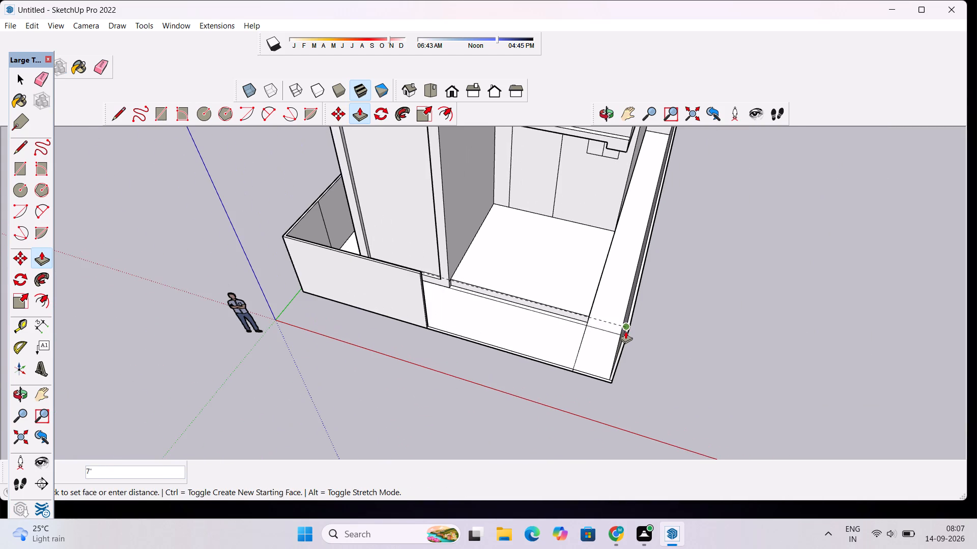
click(625, 331)
Erase the vertical seam line on the inner face of the raised compound wall beside the projecting frame.
click(610, 115)
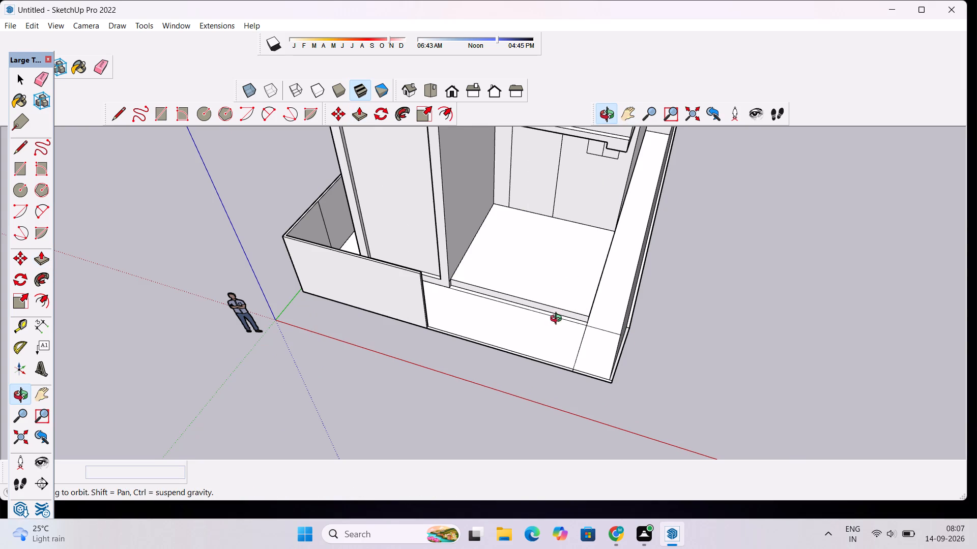
drag(558, 320, 580, 237)
scroll(582, 267, down, 3)
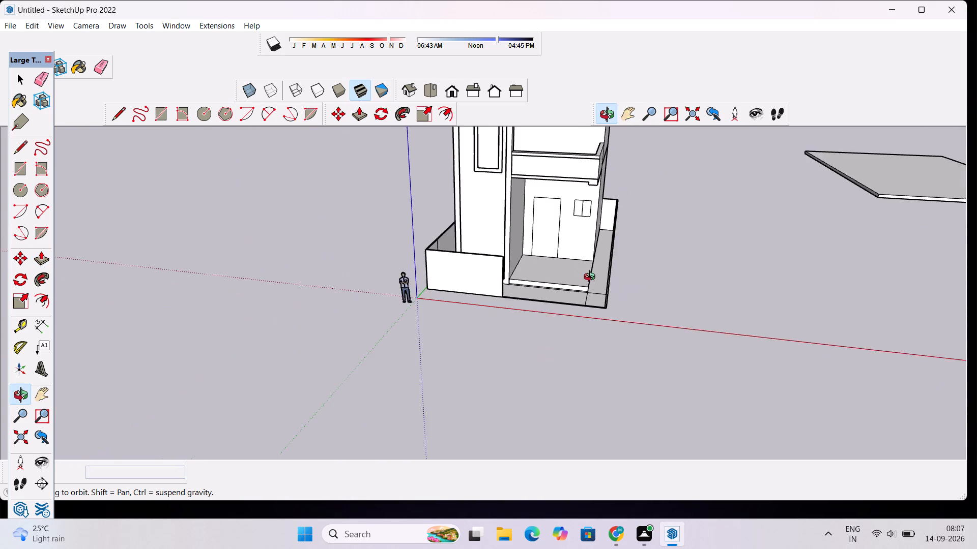
scroll(592, 278, down, 8)
scroll(513, 245, up, 6)
drag(574, 294, 471, 312)
scroll(471, 284, up, 5)
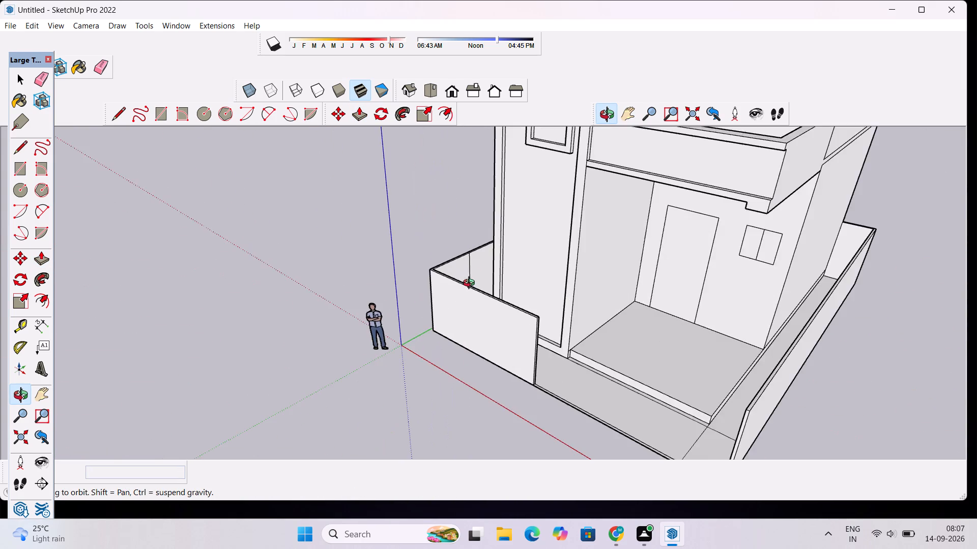
scroll(467, 264, up, 6)
drag(526, 297, 488, 332)
scroll(464, 315, up, 4)
key(e)
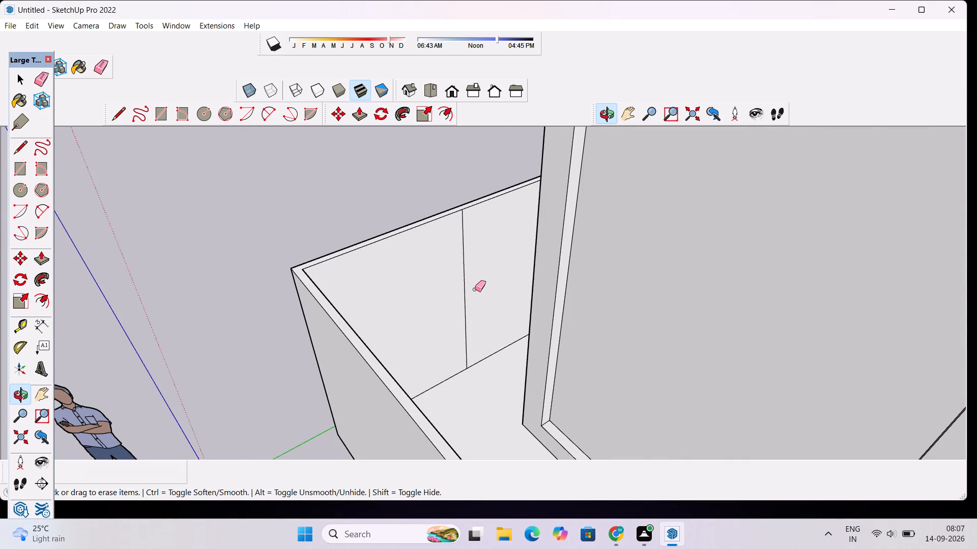
drag(476, 284, 441, 306)
Examine the raised compound wall, the side passage, the balconies and the front platform from several angles.
click(604, 118)
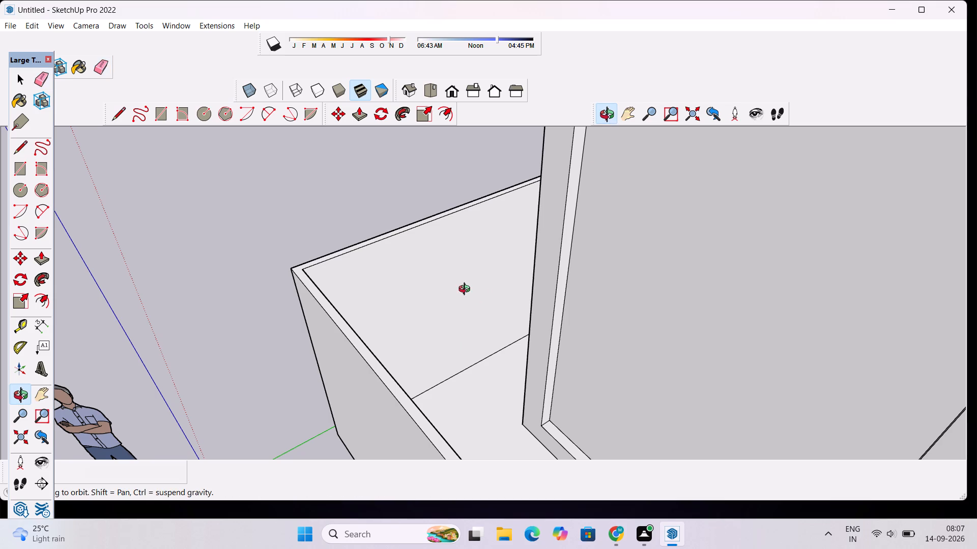
drag(467, 290, 698, 268)
scroll(700, 270, down, 4)
drag(727, 281, 588, 245)
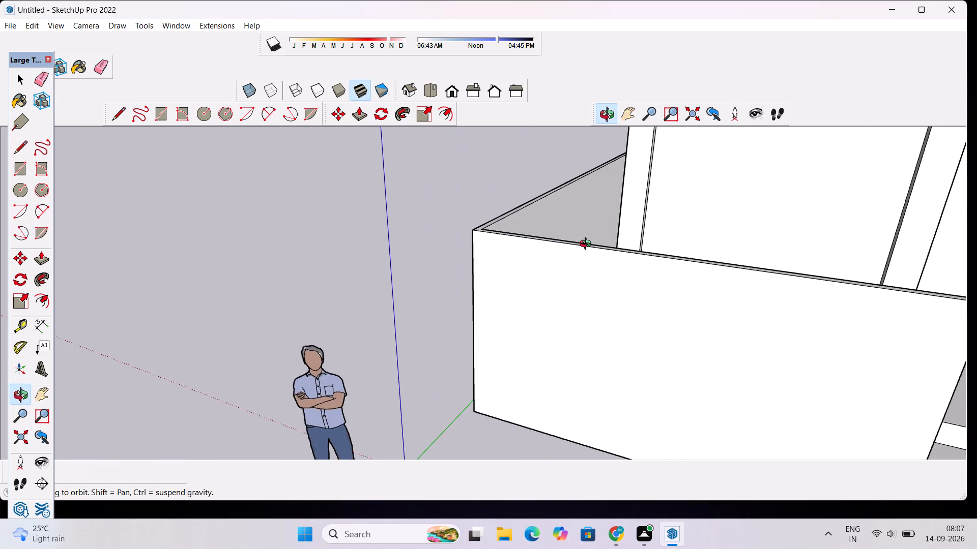
drag(588, 245, 646, 249)
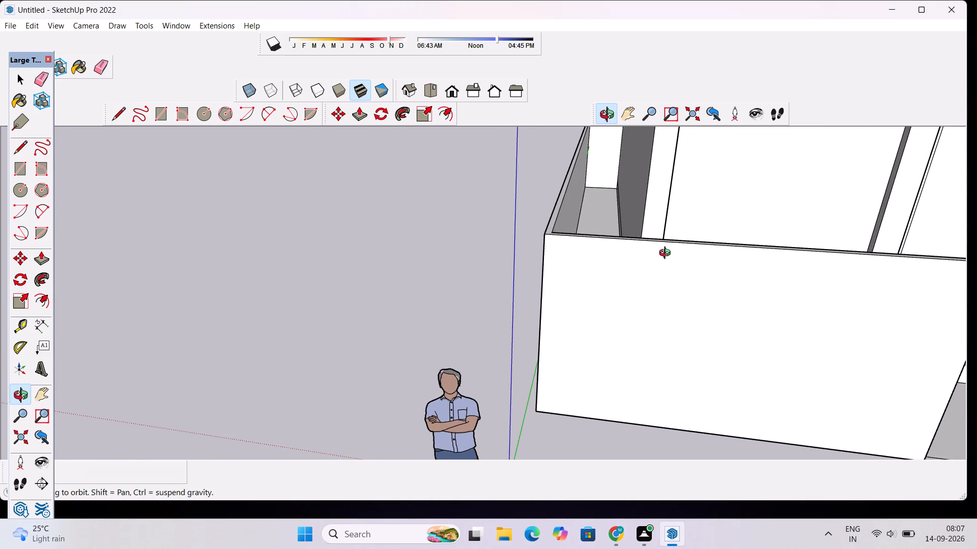
shift+drag(654, 244, 296, 367)
scroll(698, 308, down, 5)
drag(879, 295, 773, 296)
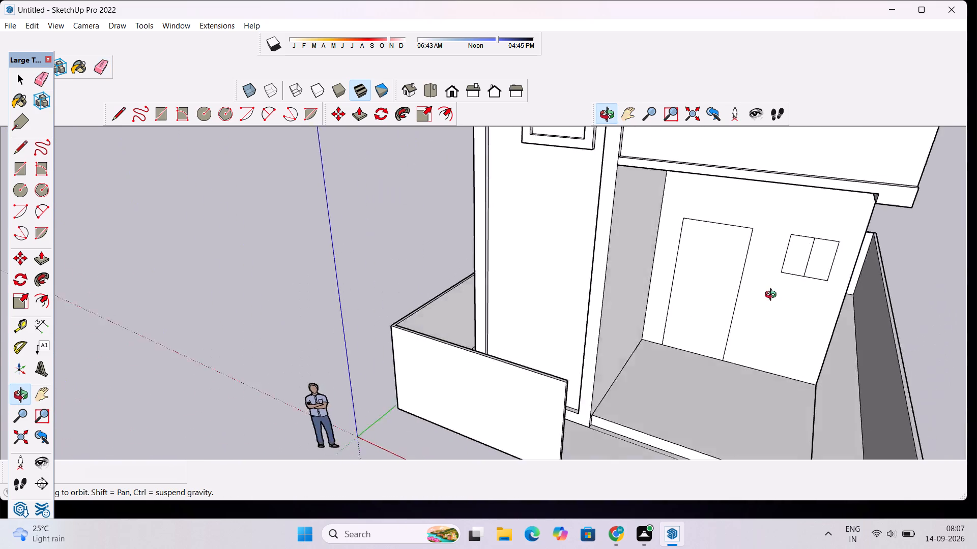
drag(773, 296, 599, 368)
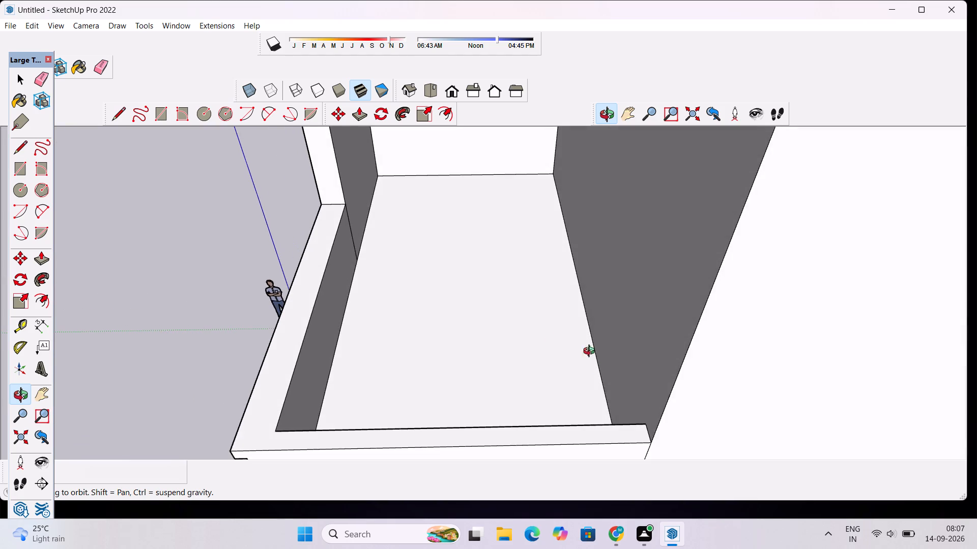
scroll(474, 328, down, 12)
drag(465, 414, 466, 377)
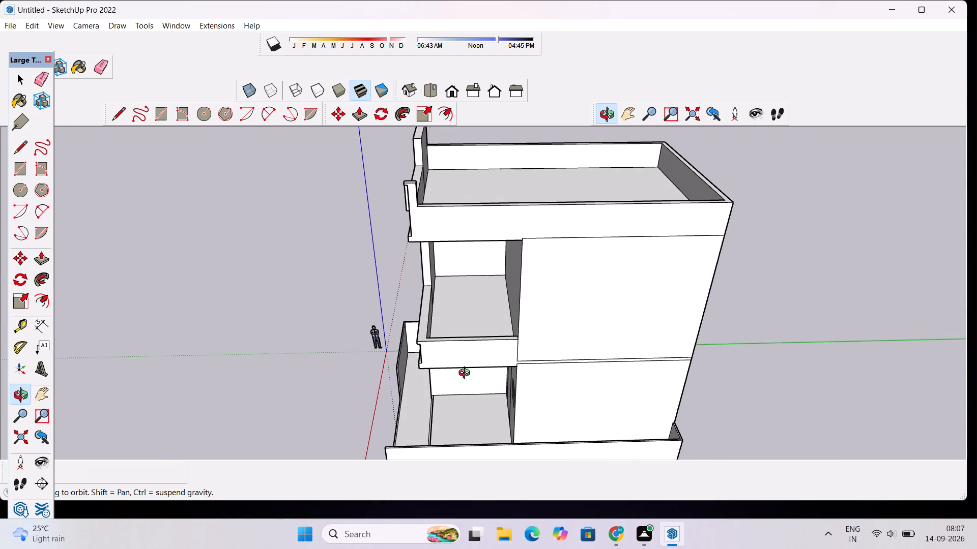
scroll(458, 354, up, 5)
scroll(411, 432, up, 4)
scroll(418, 413, down, 6)
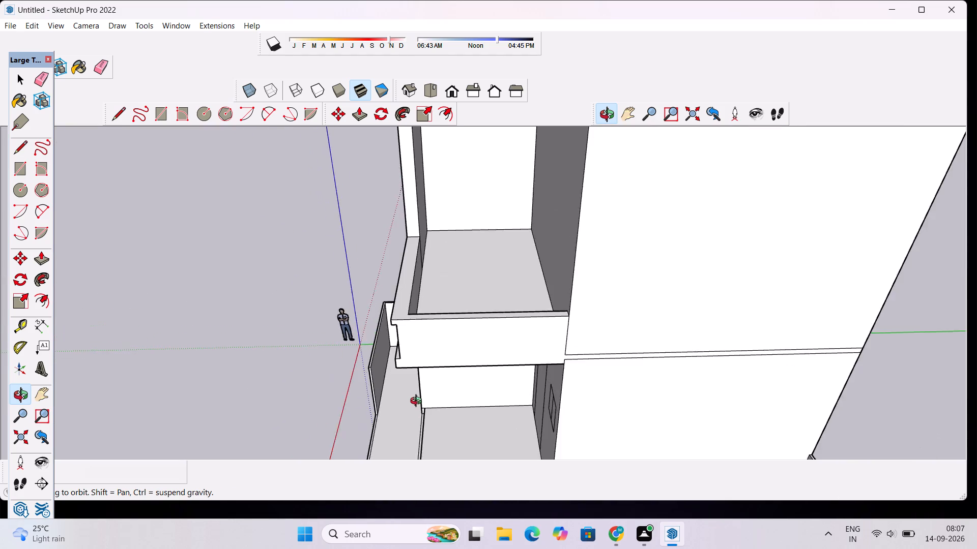
scroll(418, 402, down, 5)
drag(388, 416, 642, 318)
scroll(447, 408, down, 6)
drag(422, 426, 482, 436)
scroll(516, 431, up, 3)
shift+drag(516, 419, 455, 399)
scroll(439, 421, up, 3)
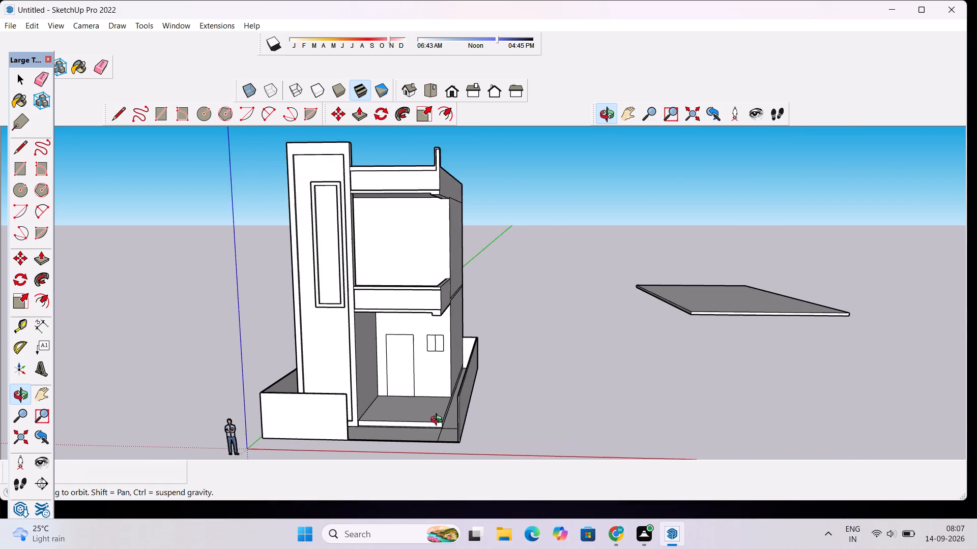
Erase the leftover lines on the slab surface between the platform's outer front corner and the side wall.
scroll(439, 421, up, 6)
scroll(439, 399, down, 5)
shift+drag(446, 439, 458, 364)
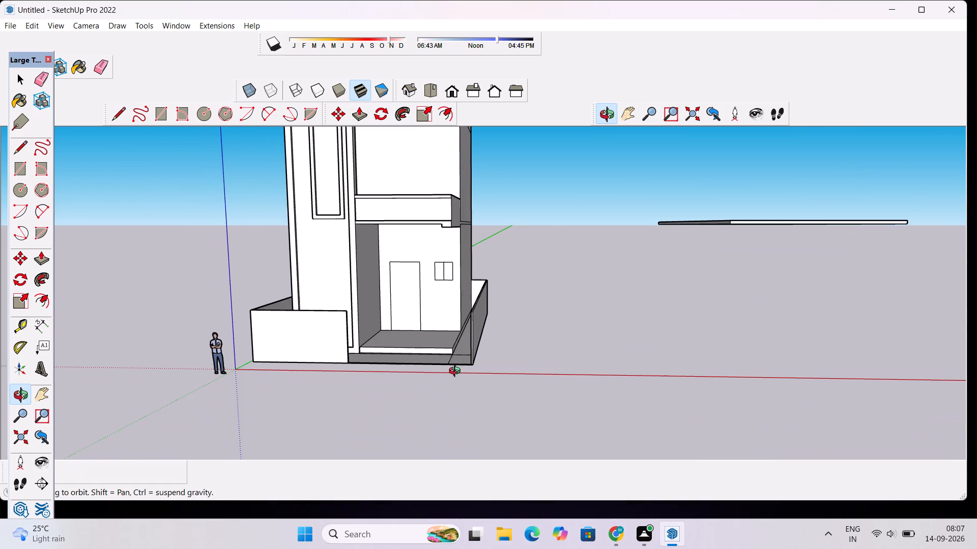
scroll(449, 371, up, 4)
drag(449, 364, 464, 449)
scroll(480, 394, up, 8)
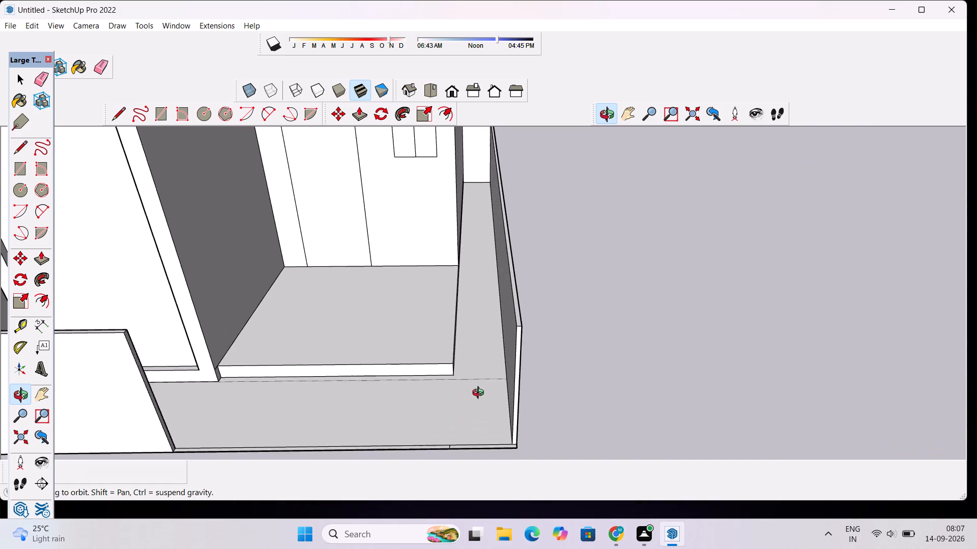
key(e)
scroll(485, 363, down, 8)
scroll(483, 362, up, 4)
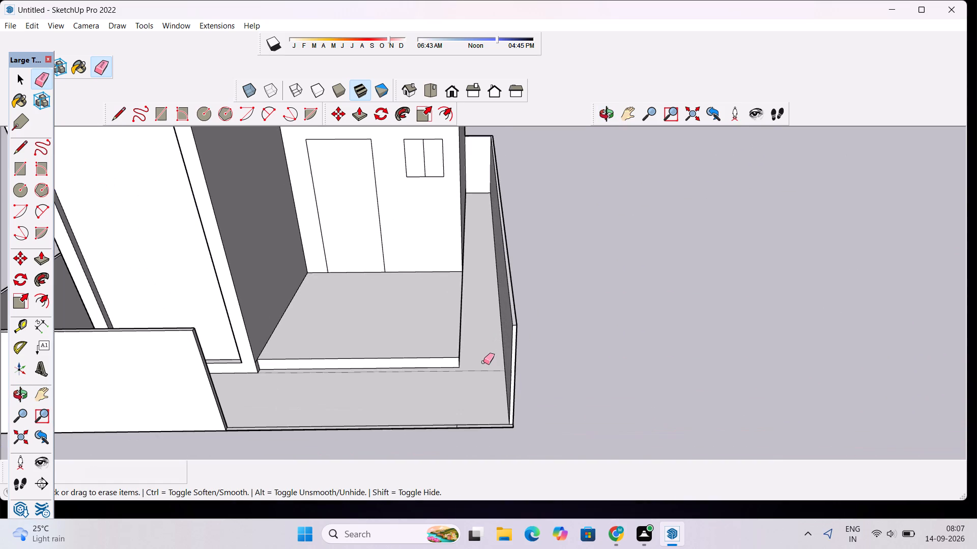
scroll(483, 362, down, 5)
drag(483, 362, 465, 383)
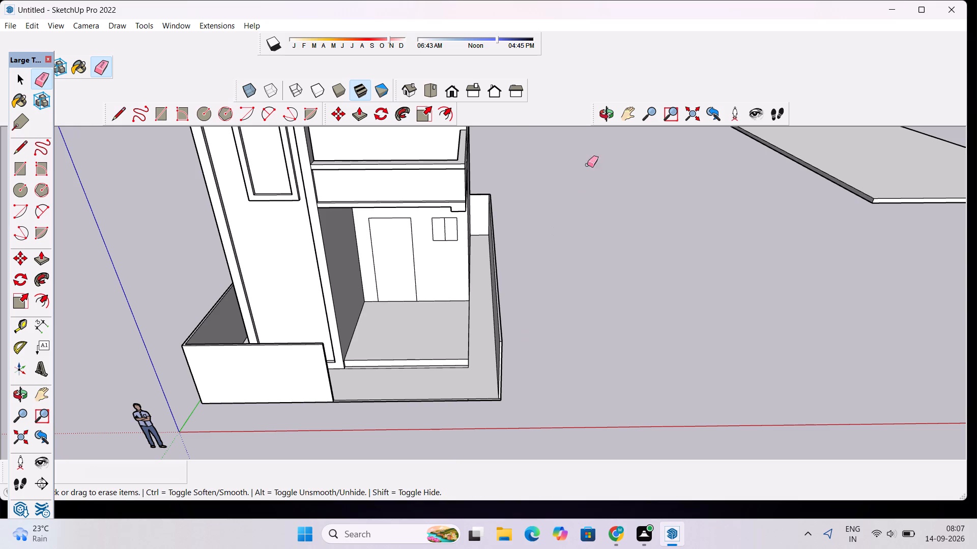
Erase the thin leftover line on the slab running along the front of the raised platform.
click(605, 124)
drag(471, 425, 494, 384)
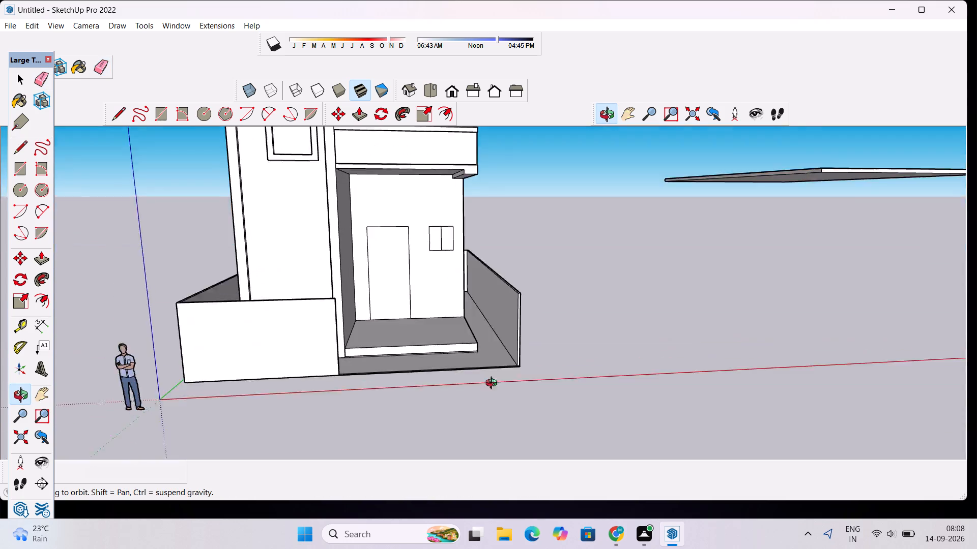
drag(494, 384, 484, 419)
scroll(454, 362, up, 4)
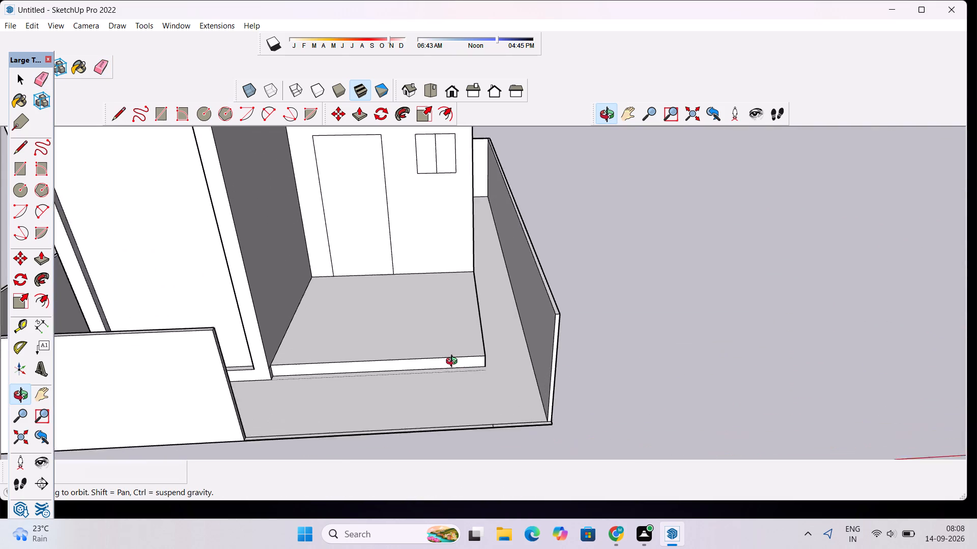
scroll(454, 362, up, 5)
key(e)
scroll(454, 362, down, 6)
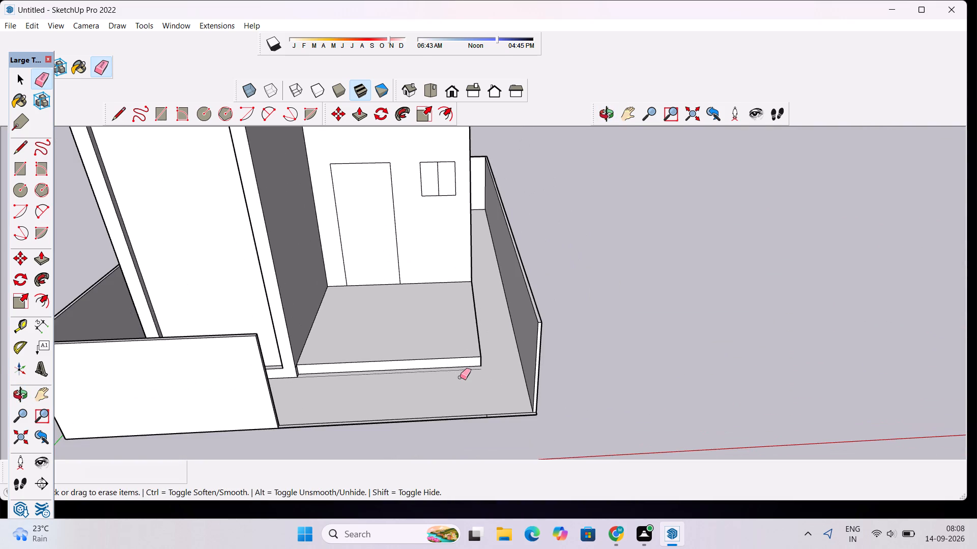
scroll(460, 377, down, 5)
scroll(460, 374, up, 3)
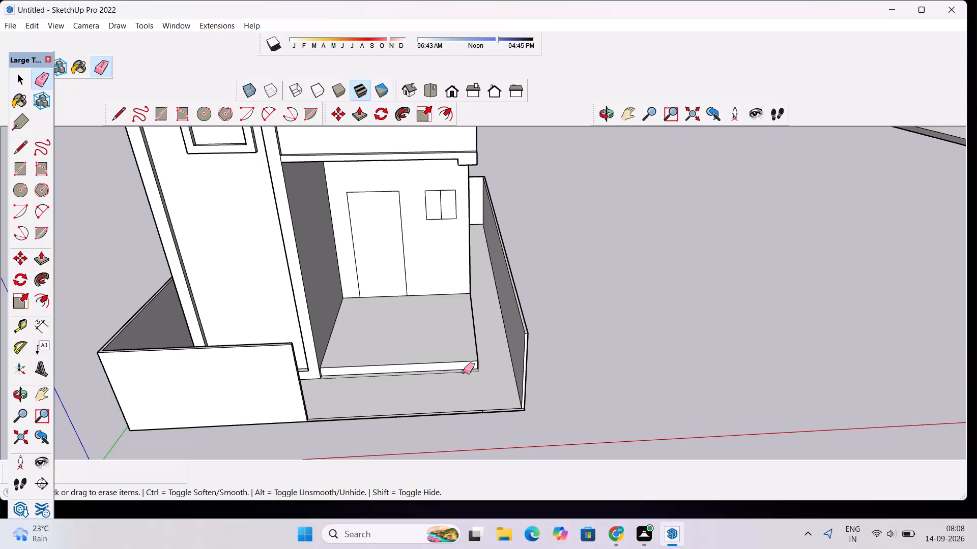
click(464, 372)
scroll(479, 368, up, 8)
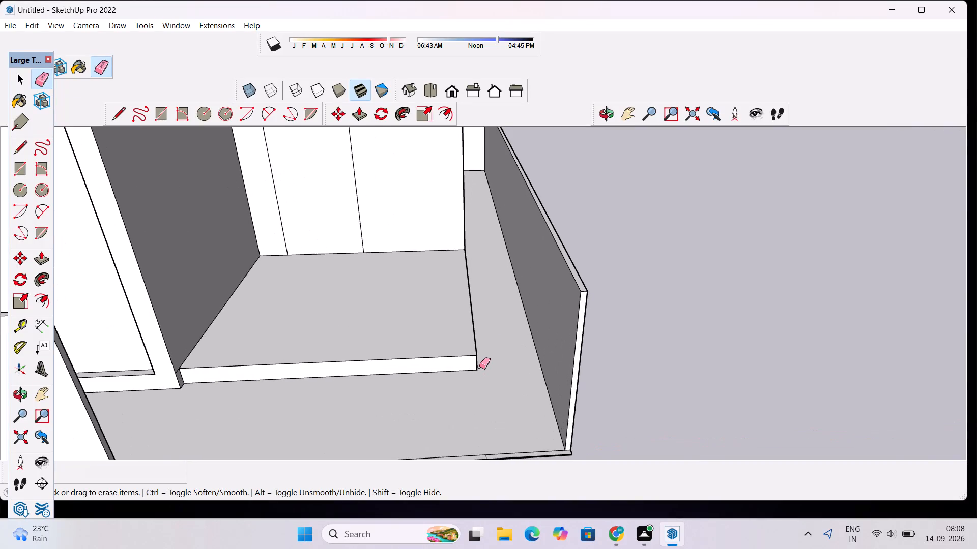
scroll(480, 367, down, 7)
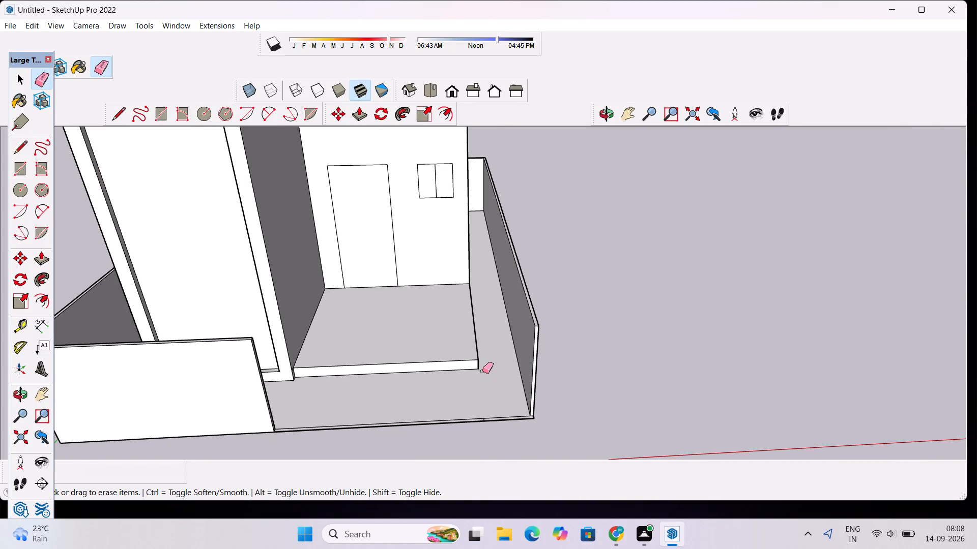
click(479, 369)
scroll(481, 370, up, 2)
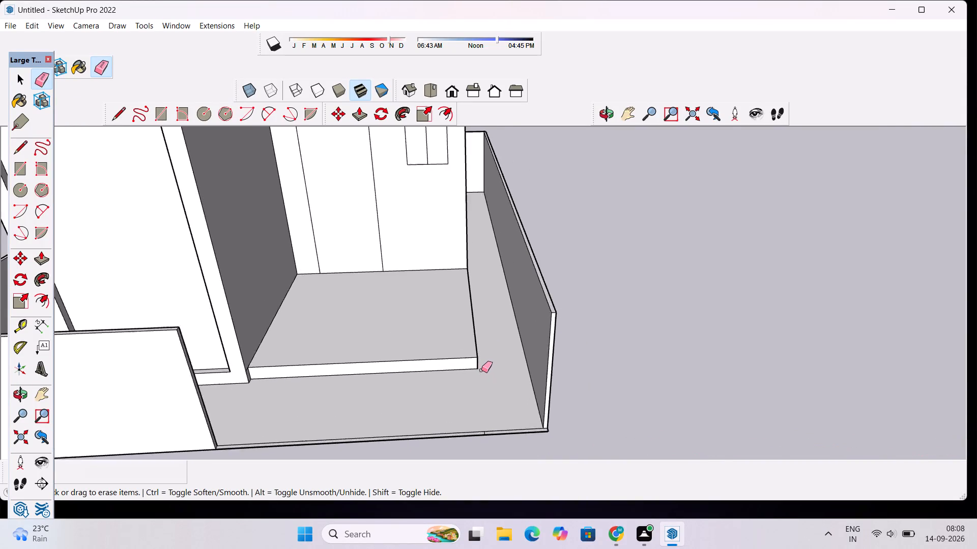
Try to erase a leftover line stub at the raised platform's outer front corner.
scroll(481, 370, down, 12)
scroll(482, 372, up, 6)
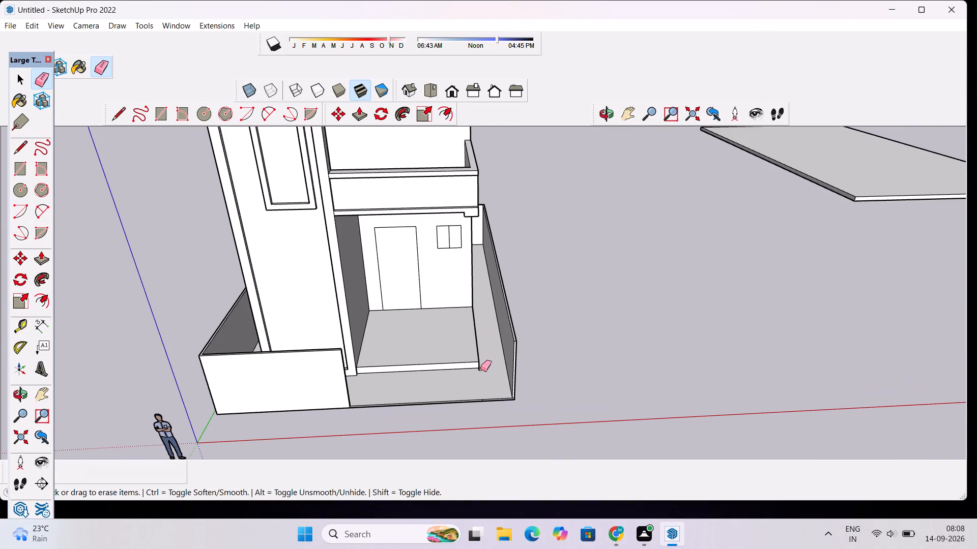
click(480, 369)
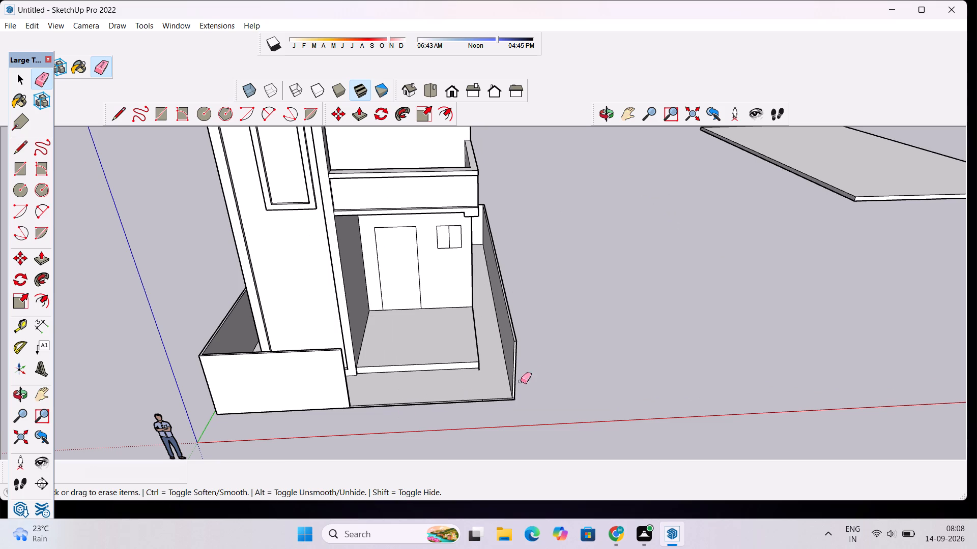
Erase the short seam line on the projecting frame's side face beside the front corner of the raised platform.
scroll(449, 352, up, 10)
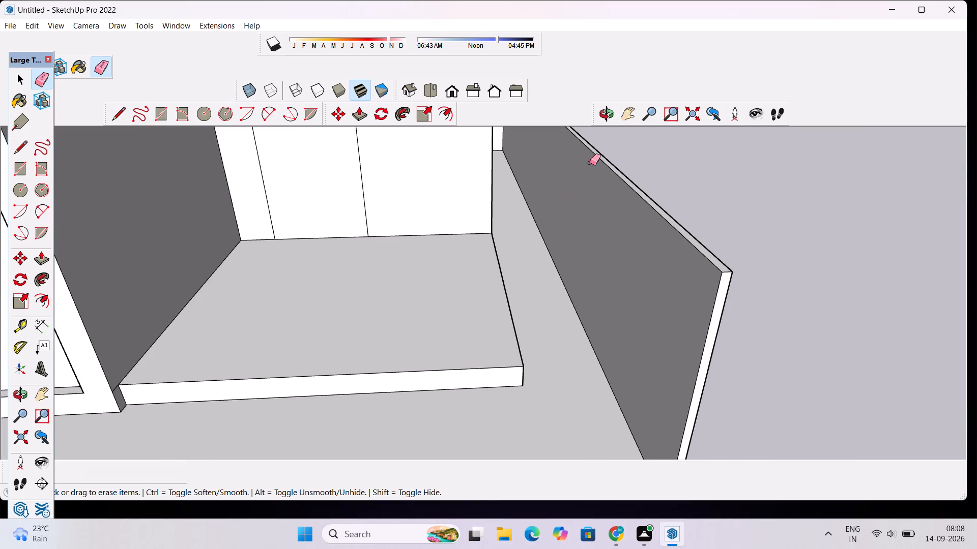
click(610, 115)
drag(586, 329, 501, 328)
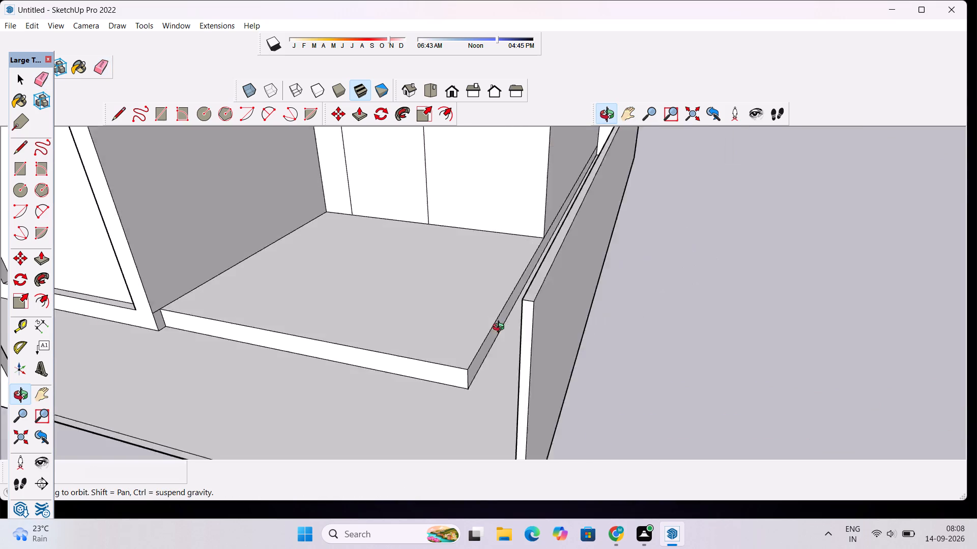
drag(501, 328, 469, 241)
scroll(469, 241, down, 7)
scroll(238, 268, up, 6)
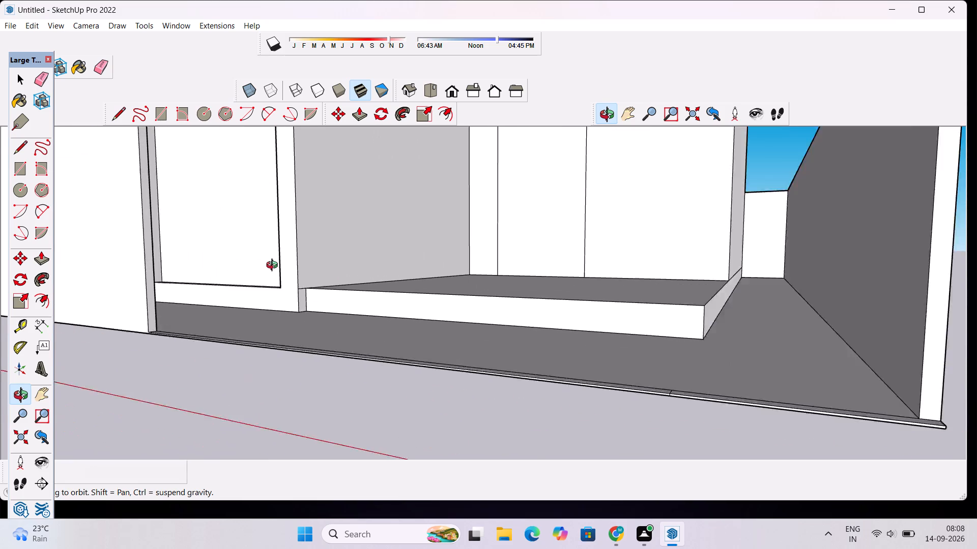
scroll(274, 266, up, 3)
drag(398, 321, 351, 345)
scroll(301, 311, up, 12)
key(e)
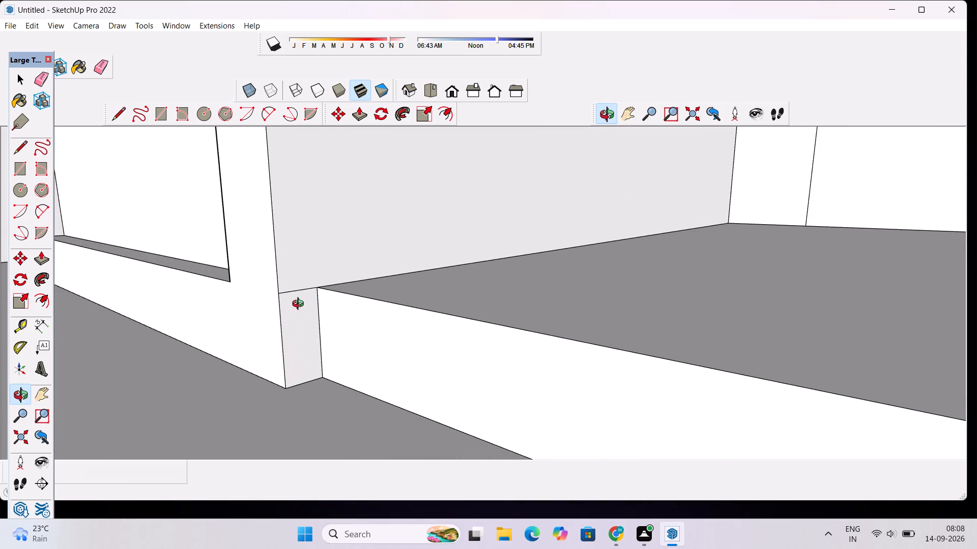
scroll(300, 305, up, 4)
drag(302, 272, 307, 304)
scroll(304, 276, down, 11)
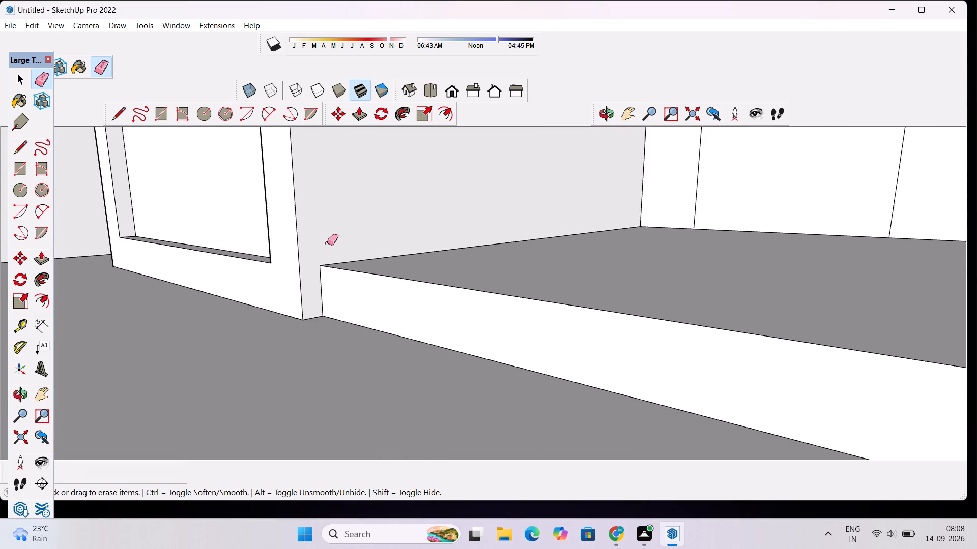
scroll(327, 243, down, 3)
Examine the front border strip, the platform and the open end of the side compound wall from several angles.
click(599, 109)
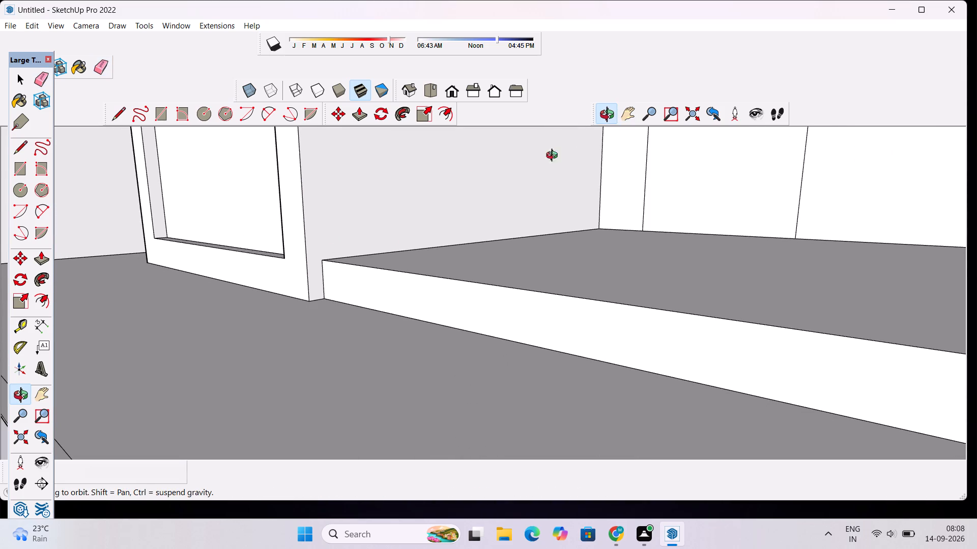
drag(451, 170, 476, 210)
scroll(475, 210, down, 10)
drag(453, 238, 596, 271)
drag(596, 245, 585, 201)
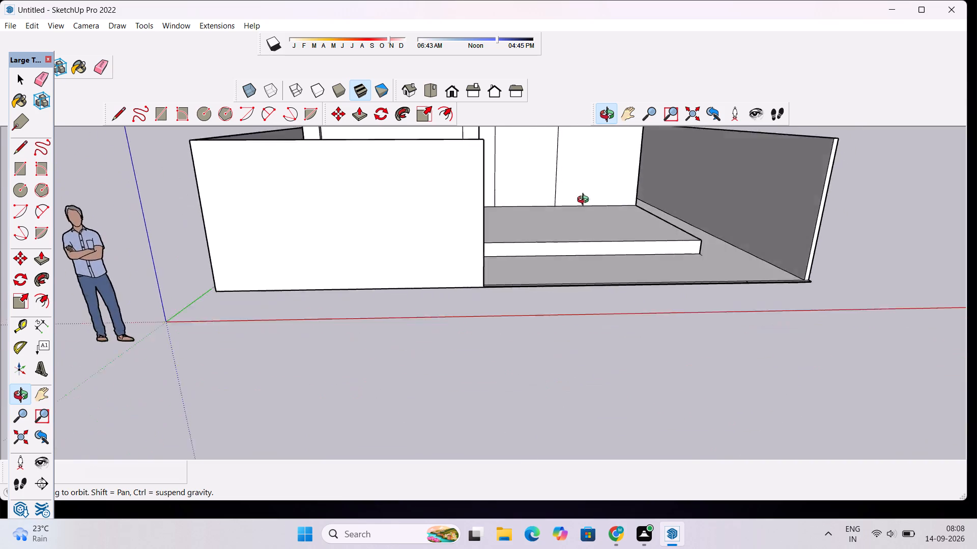
drag(585, 201, 531, 243)
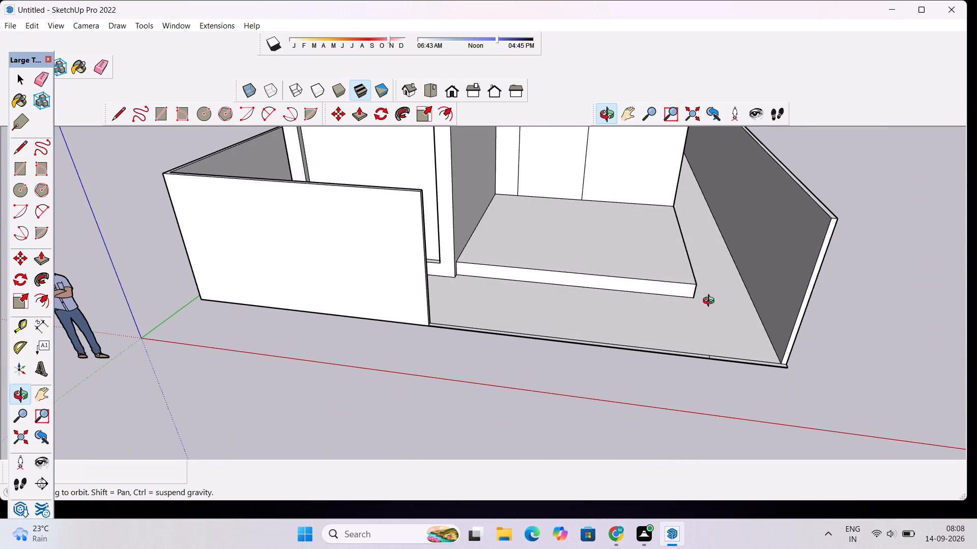
scroll(704, 308, up, 11)
drag(693, 307, 504, 312)
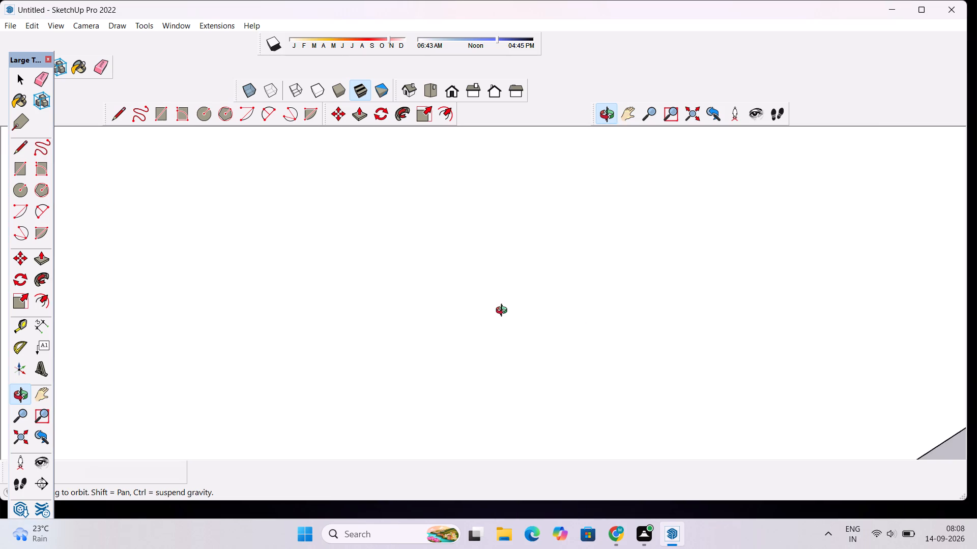
drag(504, 312, 669, 309)
scroll(674, 277, down, 6)
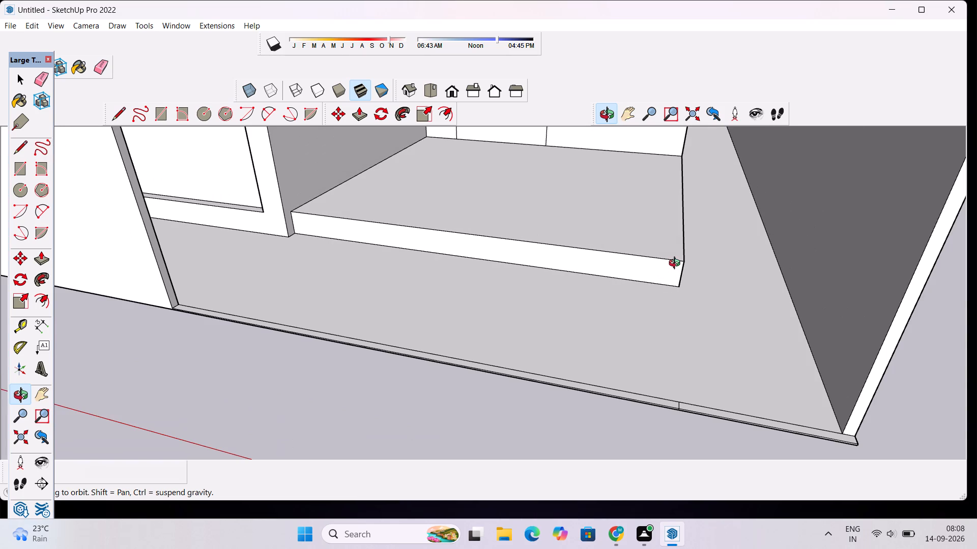
scroll(677, 263, down, 6)
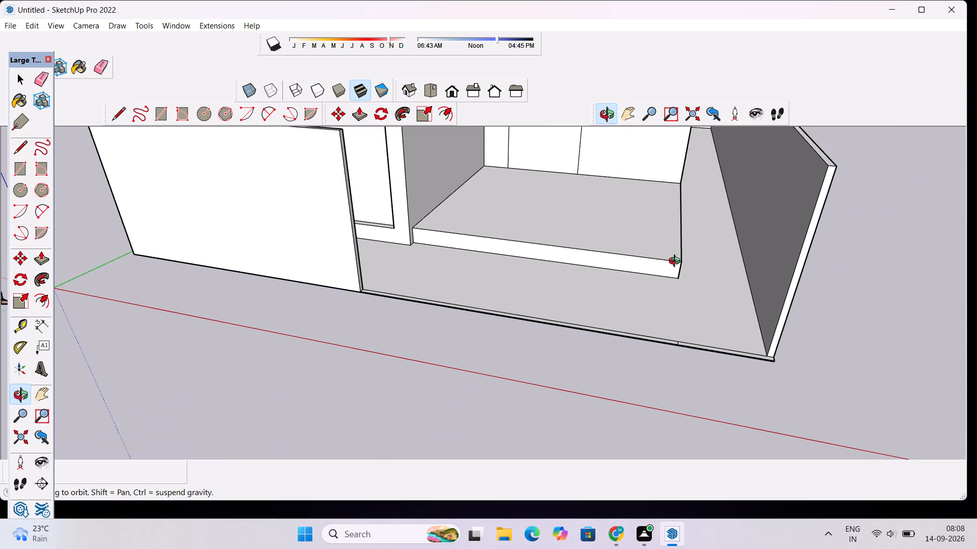
drag(427, 373, 469, 391)
scroll(748, 336, up, 2)
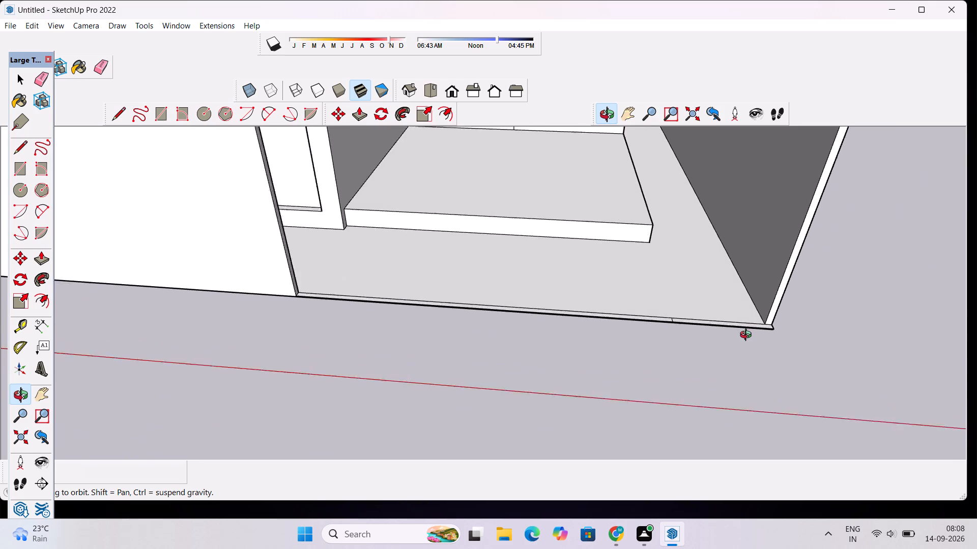
scroll(748, 336, up, 3)
drag(598, 344, 629, 436)
shift+drag(697, 327, 524, 349)
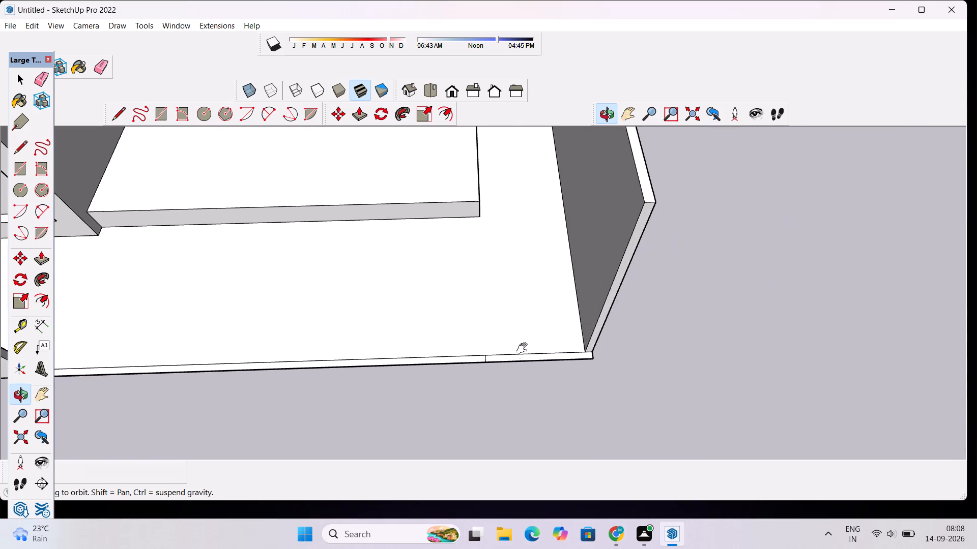
scroll(528, 354, up, 5)
key(p)
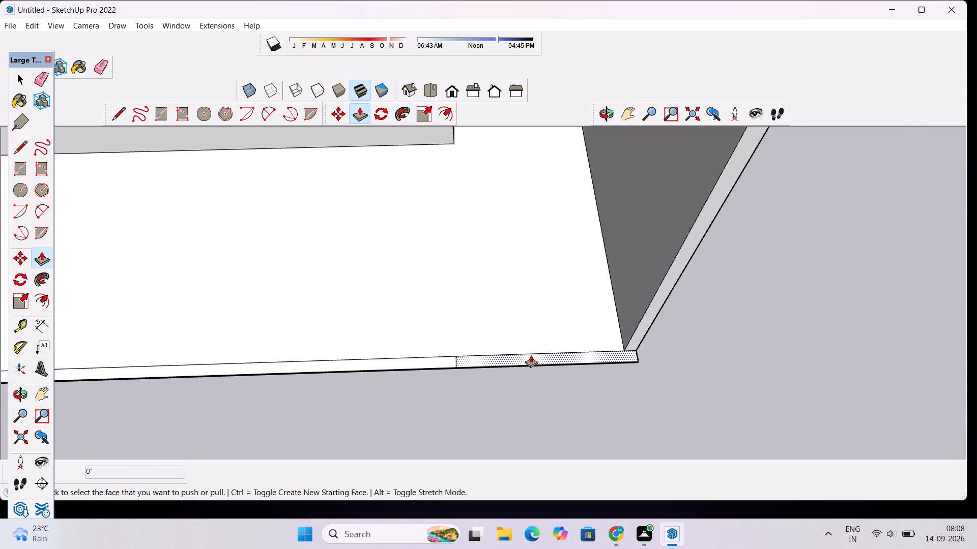
scroll(531, 355, down, 13)
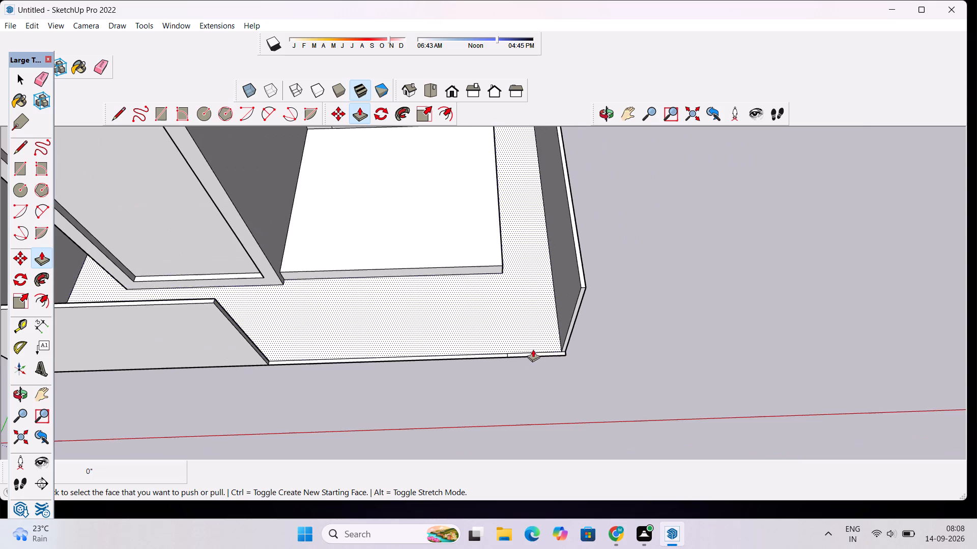
click(604, 123)
drag(591, 347, 627, 193)
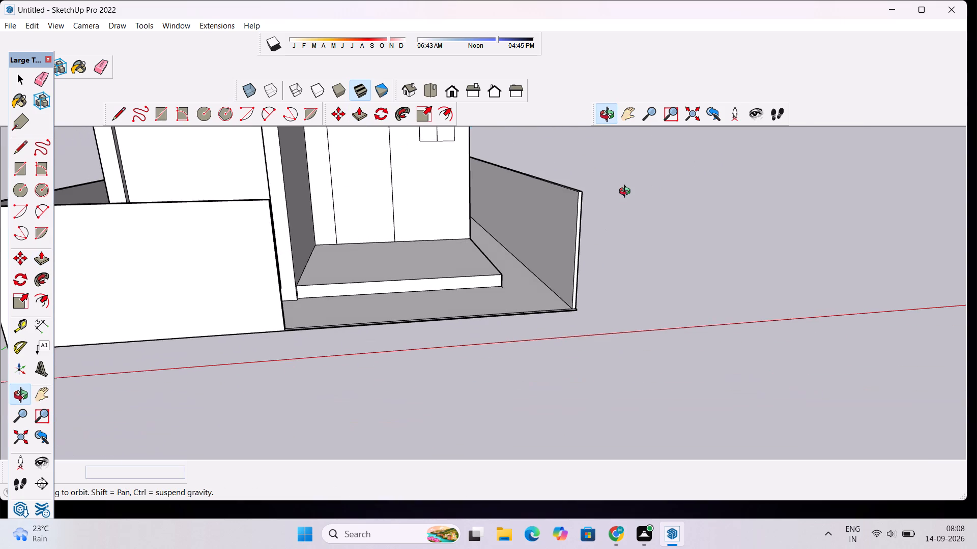
drag(627, 193, 627, 192)
scroll(586, 309, up, 4)
scroll(583, 309, down, 5)
drag(581, 323, 562, 278)
drag(559, 261, 556, 281)
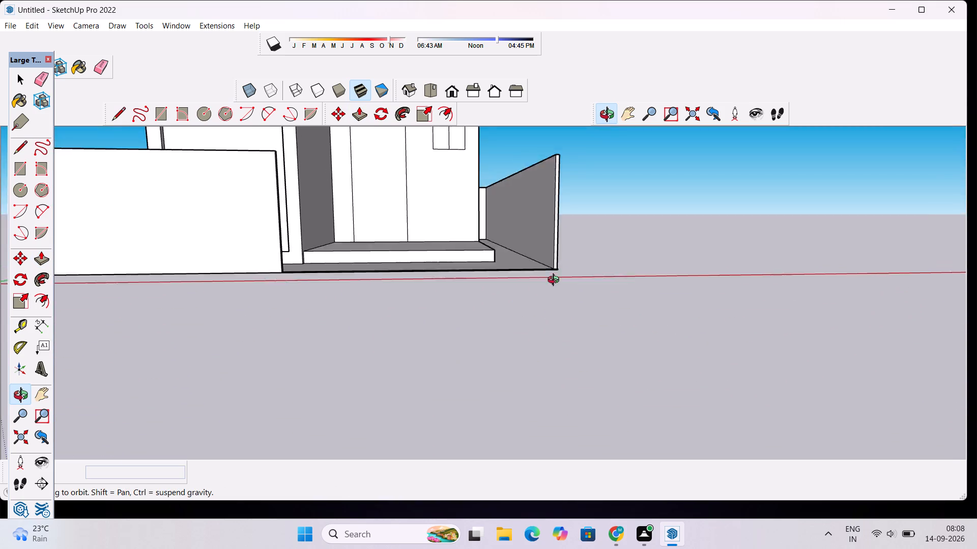
drag(556, 281, 550, 390)
Draw a 3" line across the front border strip from the inner corner of the side wall's end.
scroll(583, 300, up, 4)
scroll(542, 318, up, 12)
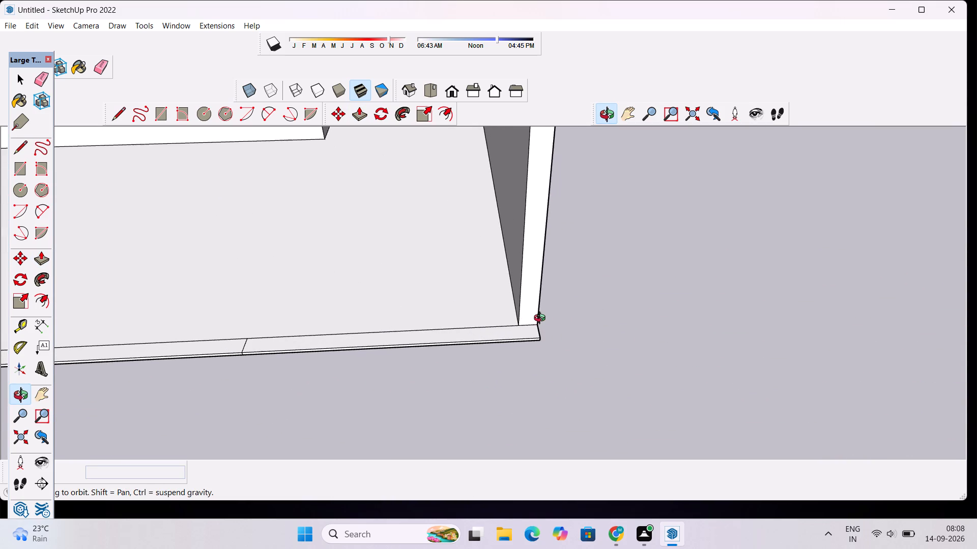
key(l)
scroll(510, 353, up, 6)
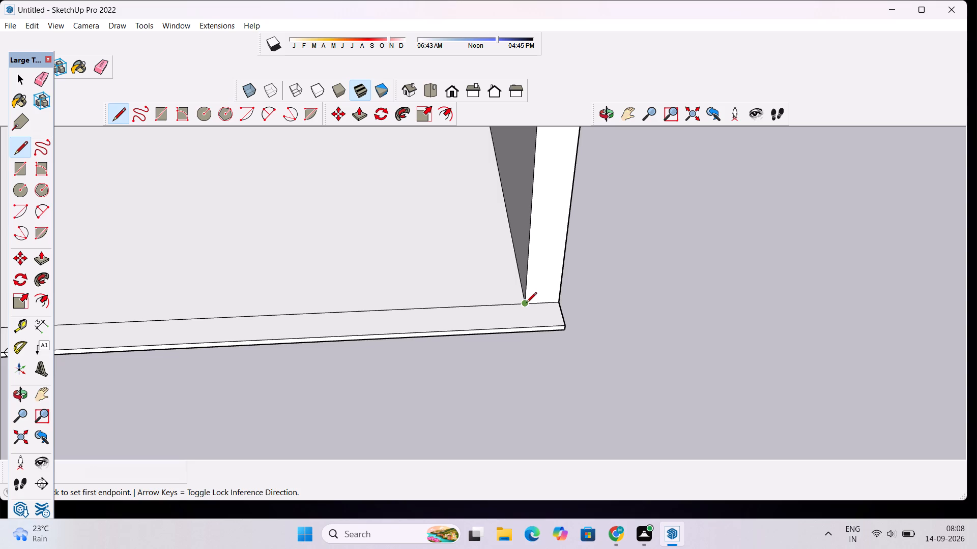
click(526, 303)
click(532, 326)
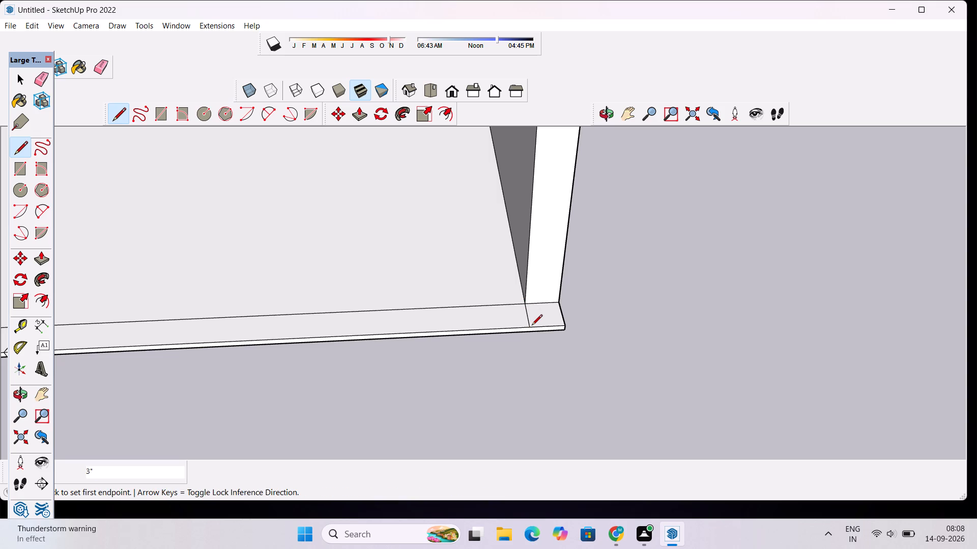
key(space)
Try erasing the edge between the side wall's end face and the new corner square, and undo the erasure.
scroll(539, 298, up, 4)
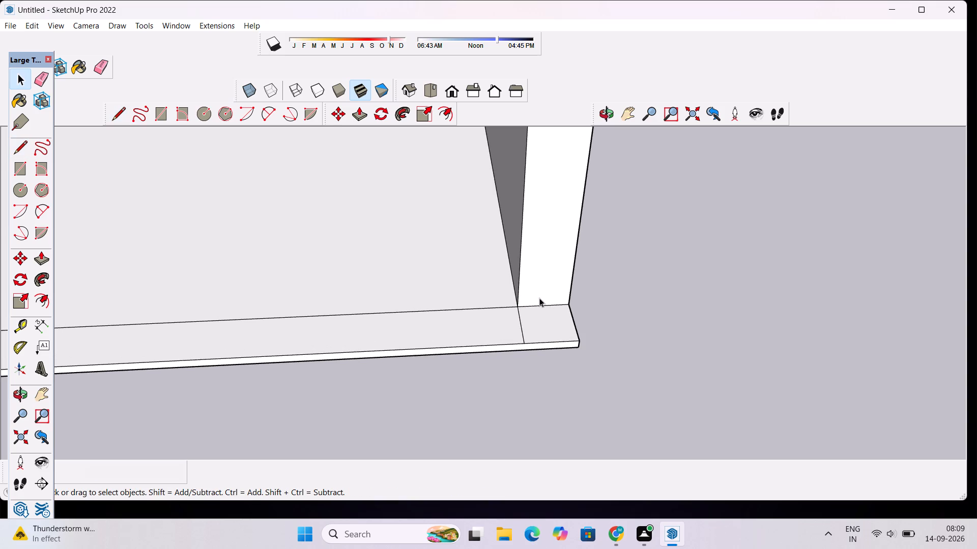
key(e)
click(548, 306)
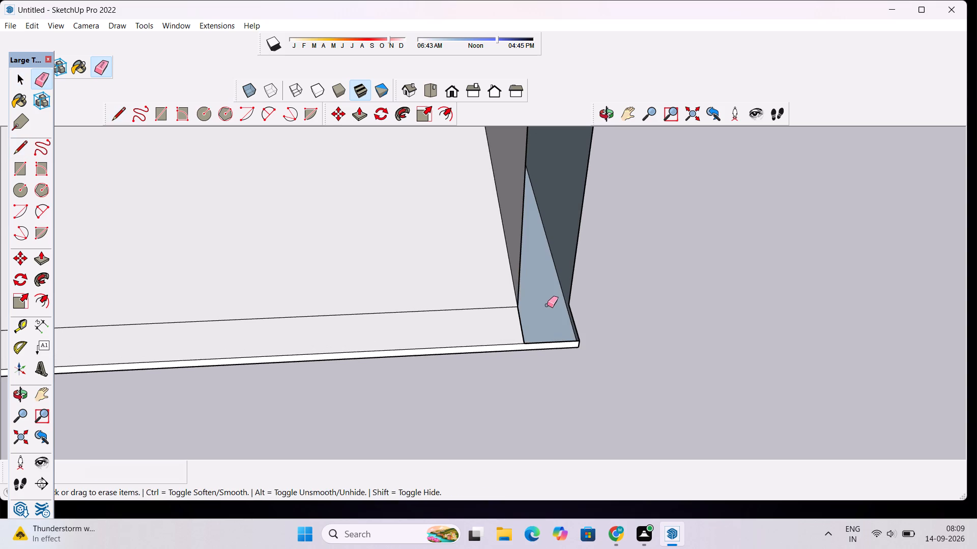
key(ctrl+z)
Push/Pull the corner square of the front strip up 7' 11 1/2" to the top of the side wall.
key(space)
click(544, 313)
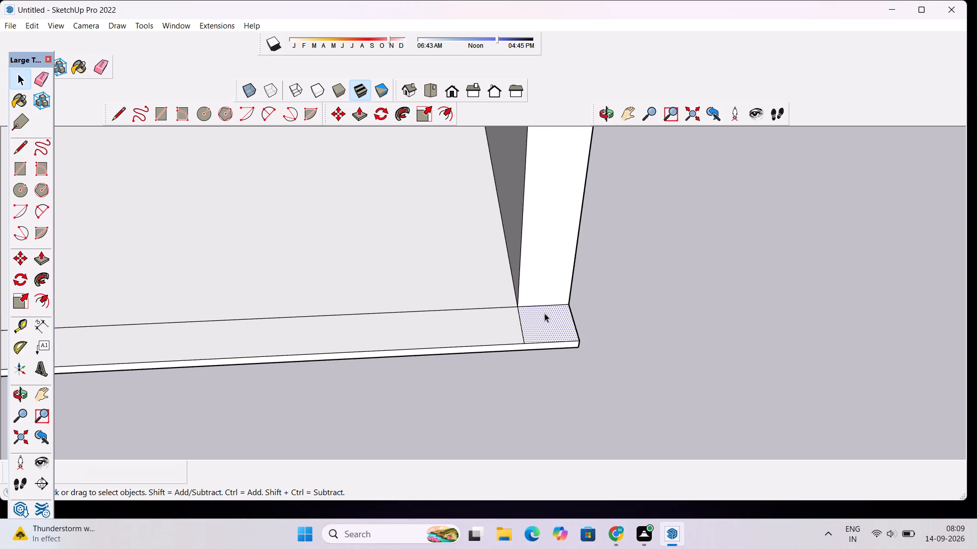
key(p)
click(544, 313)
scroll(540, 304, down, 10)
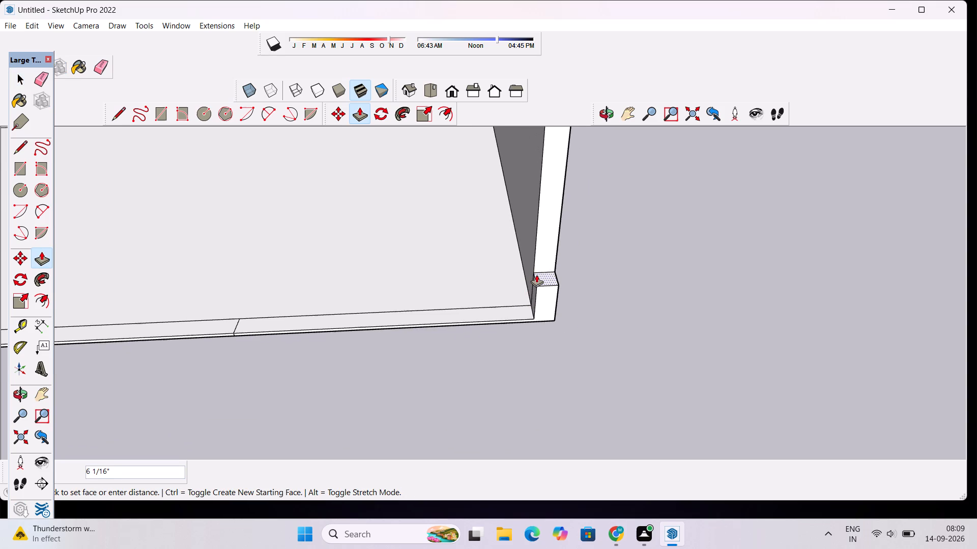
scroll(537, 276, down, 20)
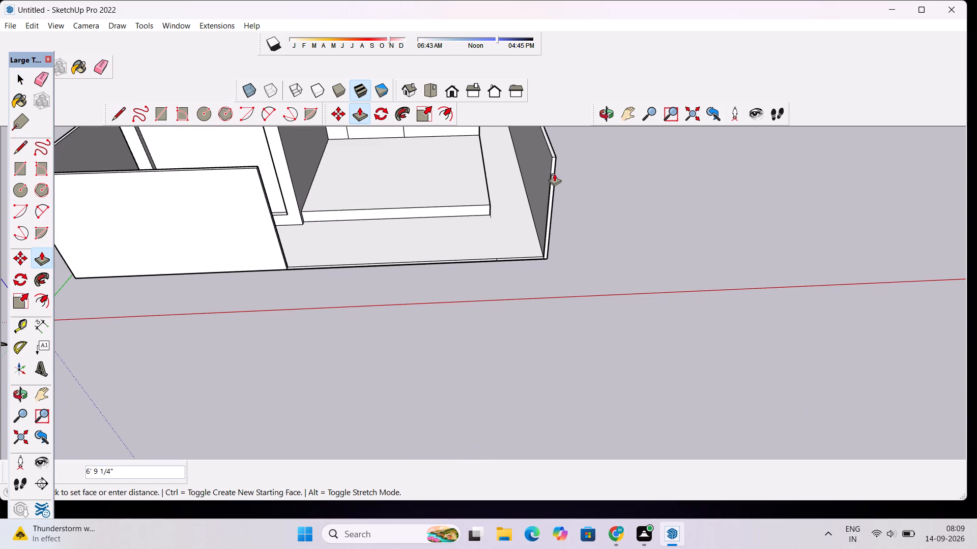
scroll(556, 156, up, 8)
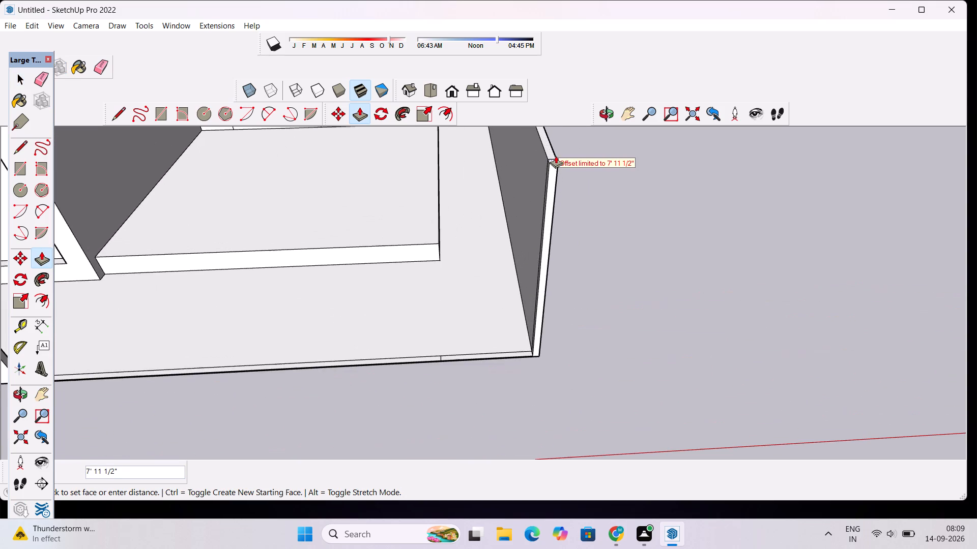
click(556, 156)
Erase the seam lines between the raised corner and the side wall on the inner face and along the top.
scroll(560, 165, up, 4)
key(space)
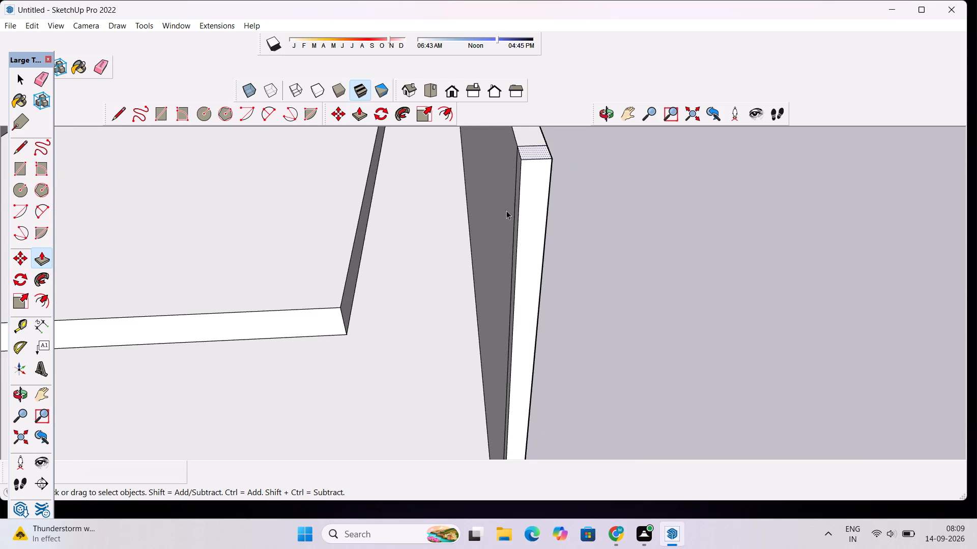
scroll(496, 209, up, 4)
key(e)
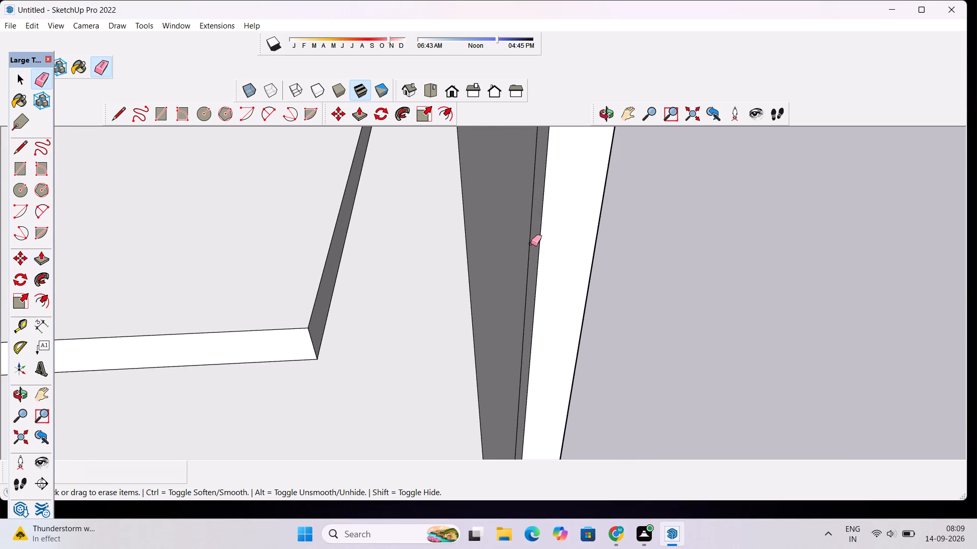
click(530, 240)
scroll(530, 240, down, 15)
scroll(538, 201, up, 11)
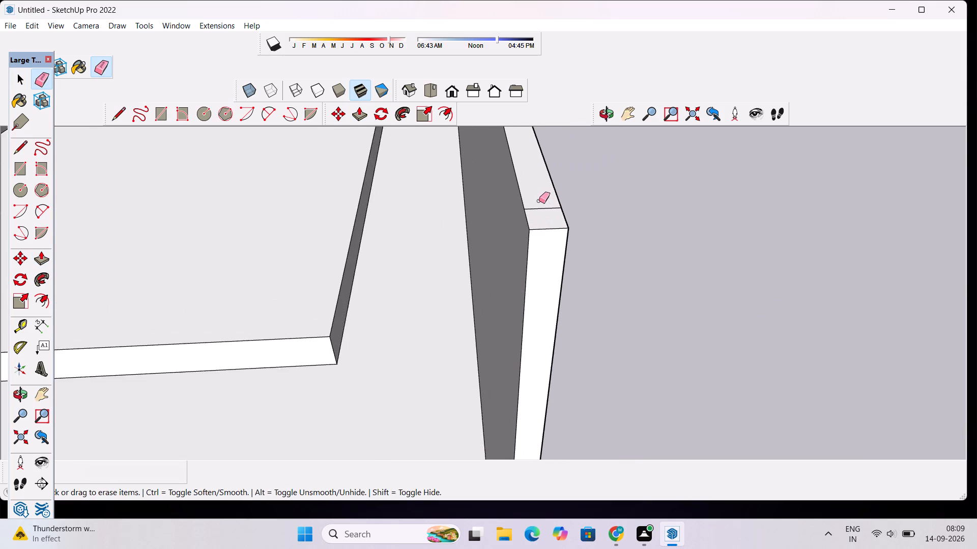
drag(541, 198, 548, 213)
scroll(555, 201, down, 3)
Examine the extended side wall, the front compound wall and the entrance platform from outside.
click(608, 120)
drag(649, 327, 535, 306)
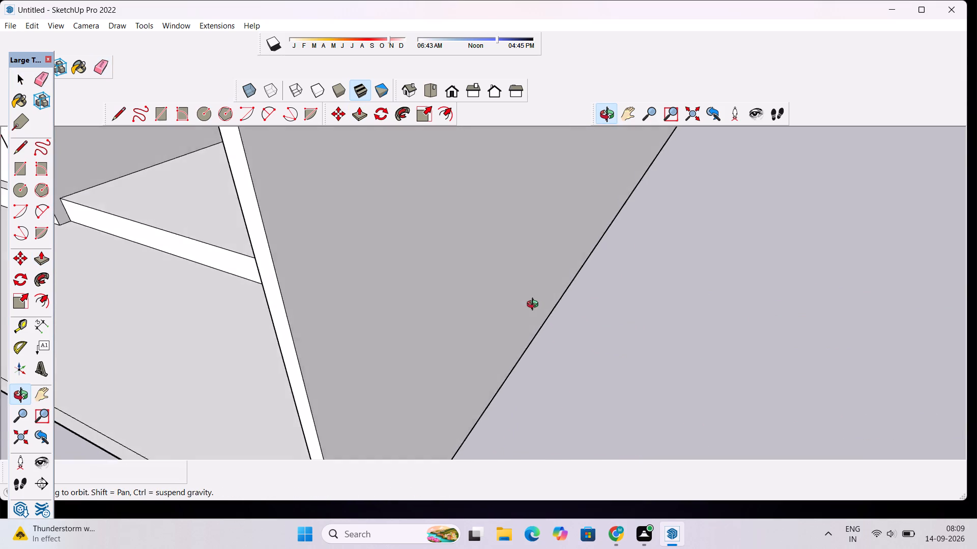
drag(535, 306, 649, 279)
scroll(649, 271, down, 14)
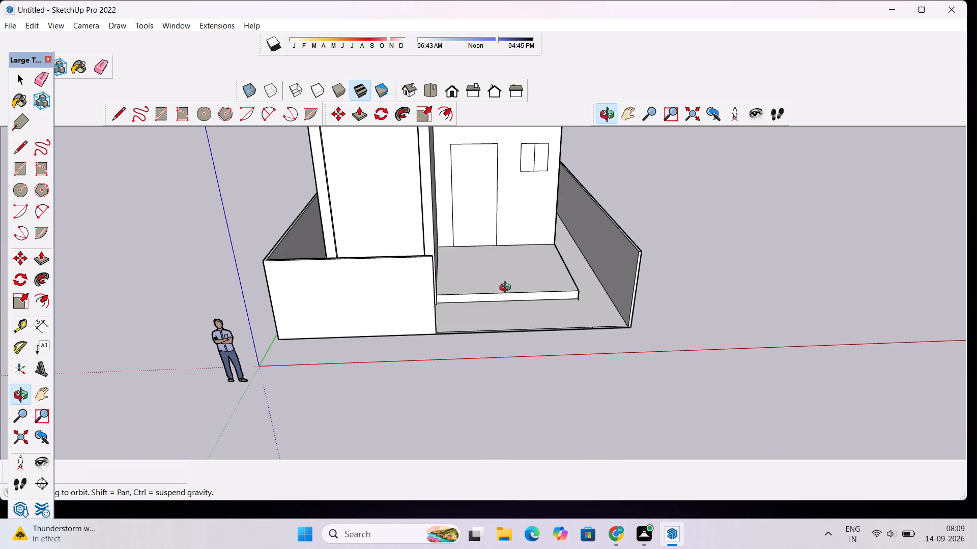
shift+drag(495, 289, 519, 359)
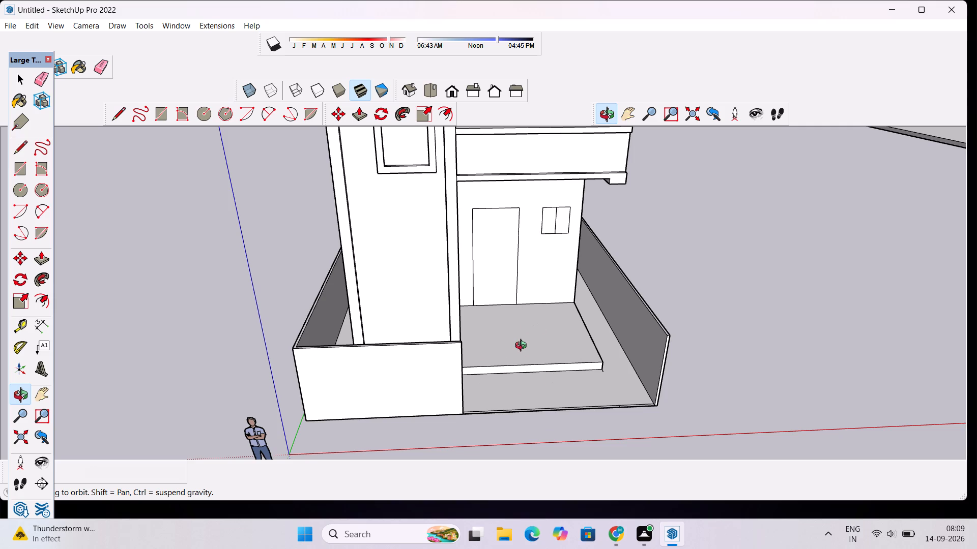
scroll(538, 341, down, 2)
scroll(537, 341, up, 3)
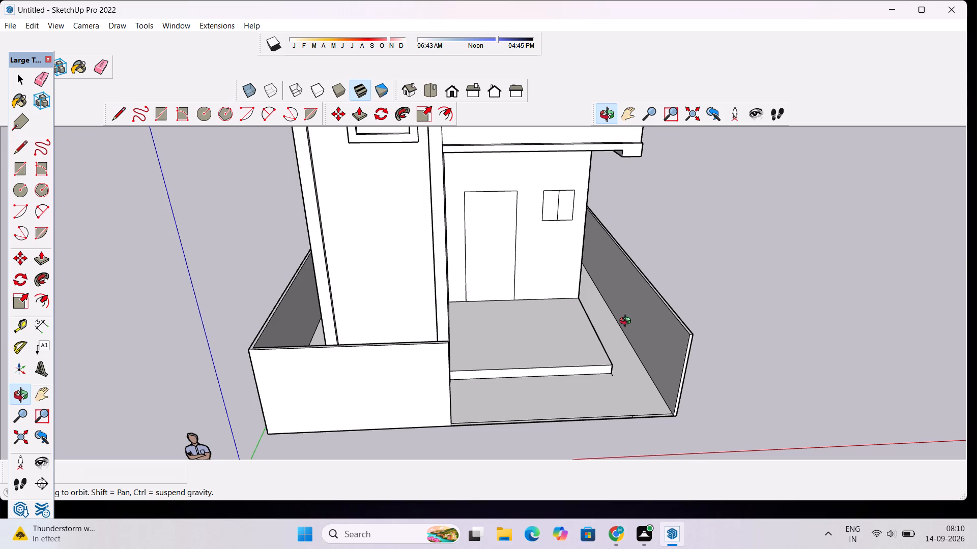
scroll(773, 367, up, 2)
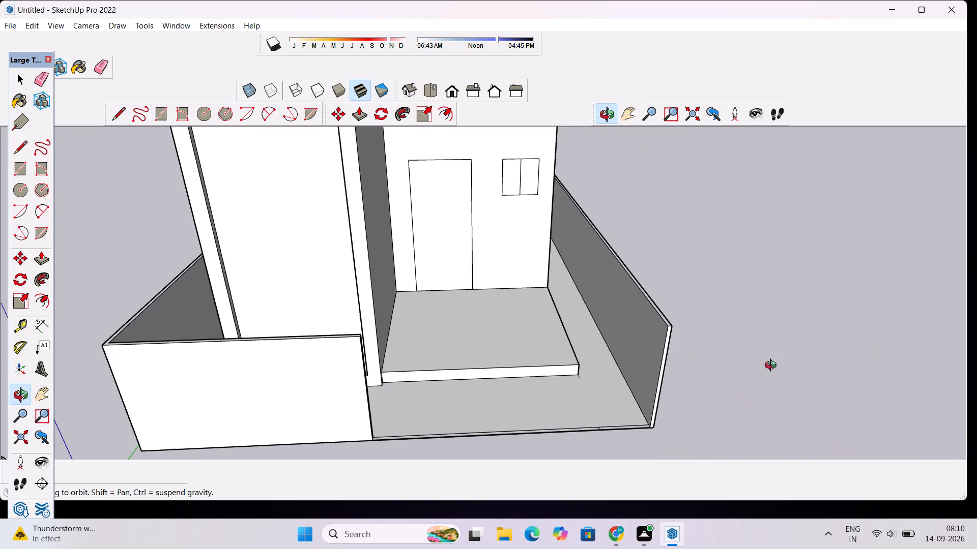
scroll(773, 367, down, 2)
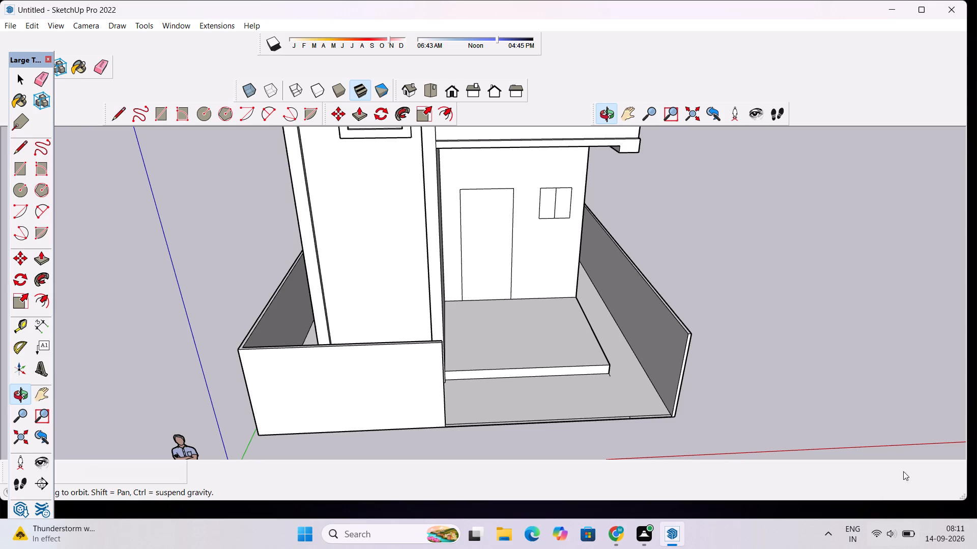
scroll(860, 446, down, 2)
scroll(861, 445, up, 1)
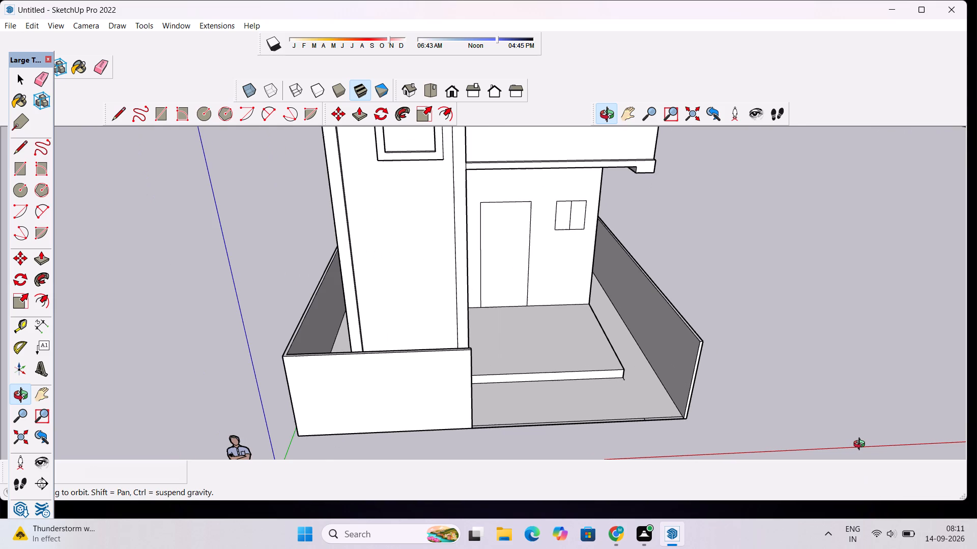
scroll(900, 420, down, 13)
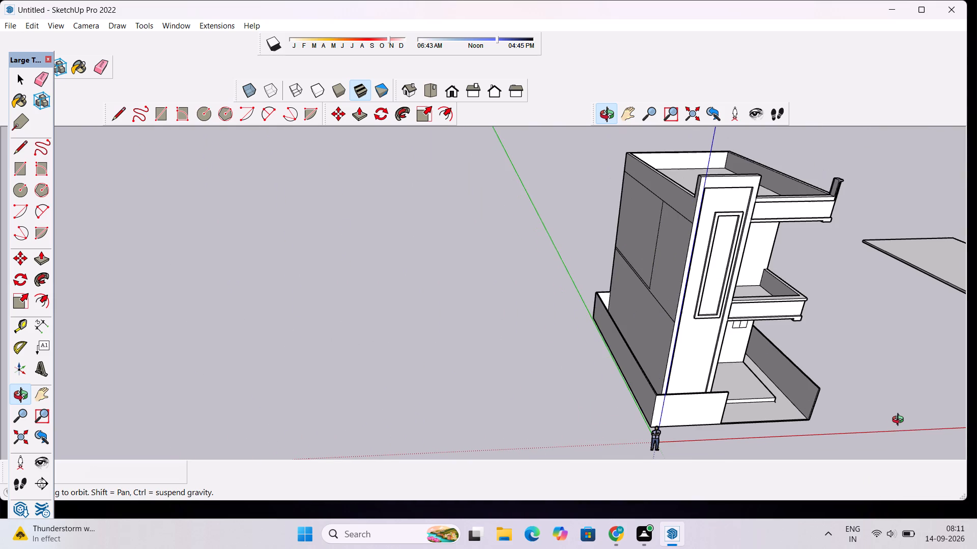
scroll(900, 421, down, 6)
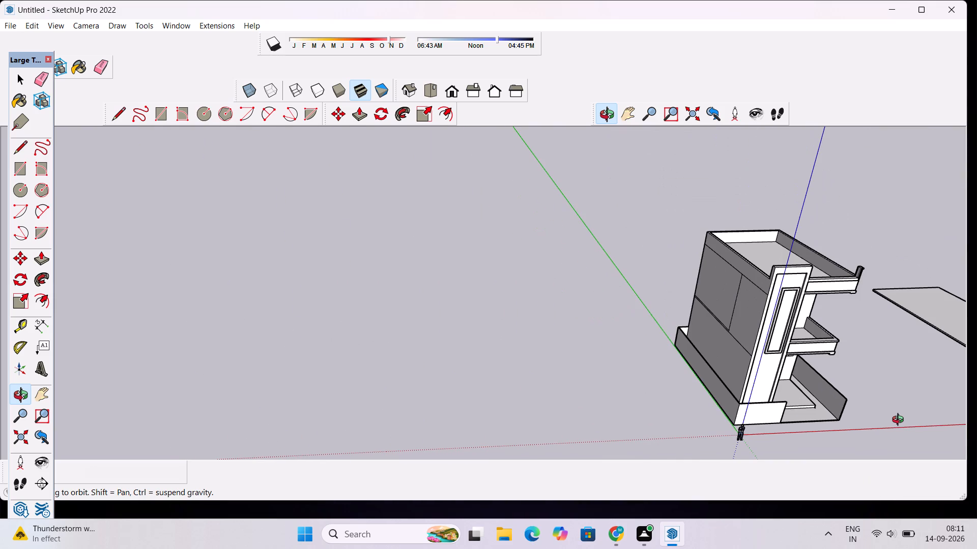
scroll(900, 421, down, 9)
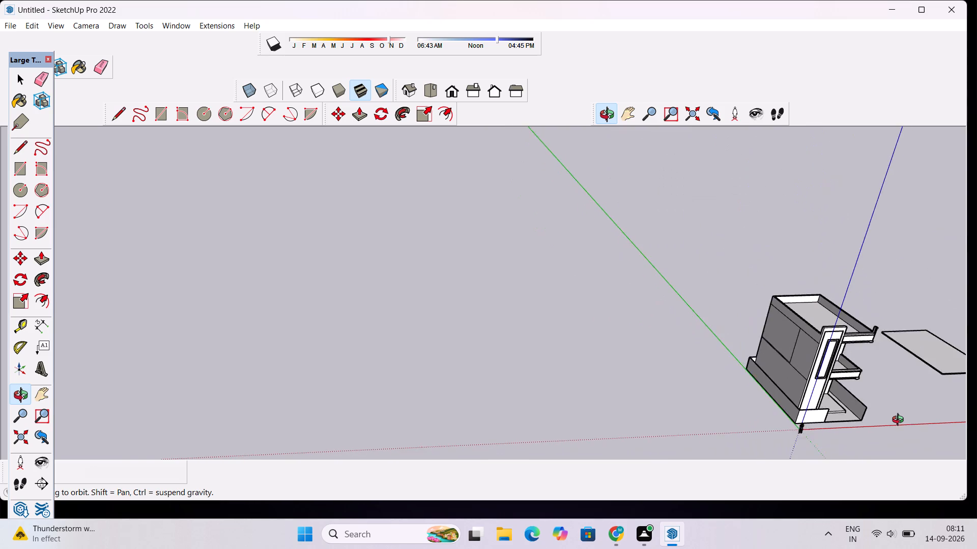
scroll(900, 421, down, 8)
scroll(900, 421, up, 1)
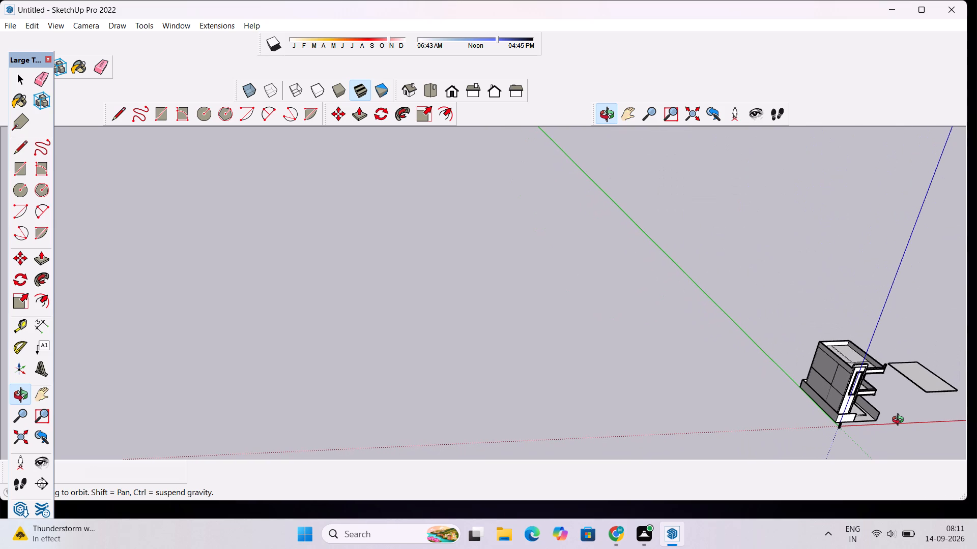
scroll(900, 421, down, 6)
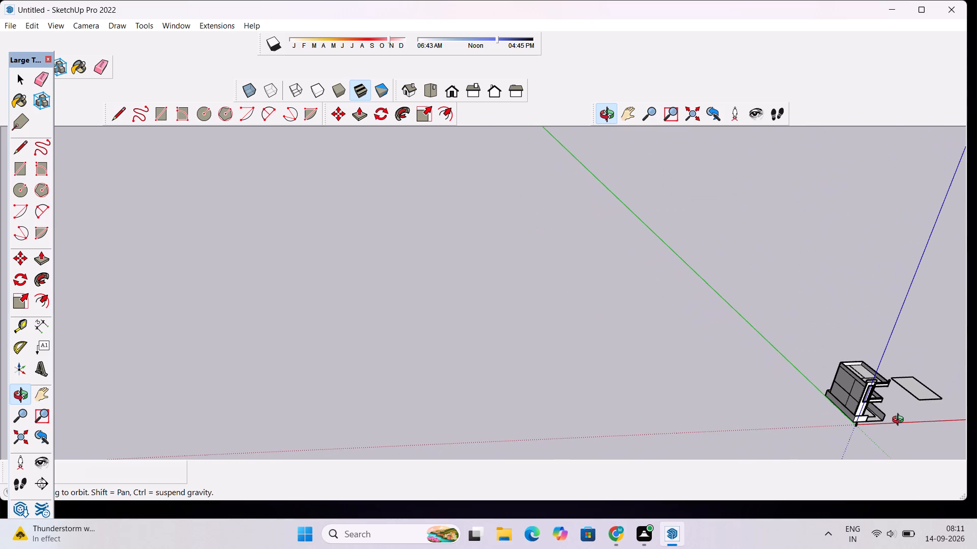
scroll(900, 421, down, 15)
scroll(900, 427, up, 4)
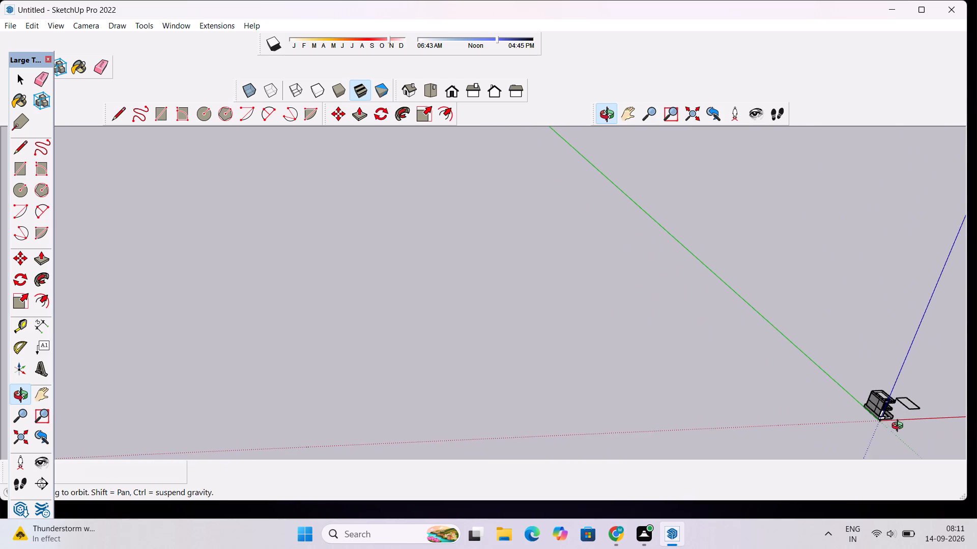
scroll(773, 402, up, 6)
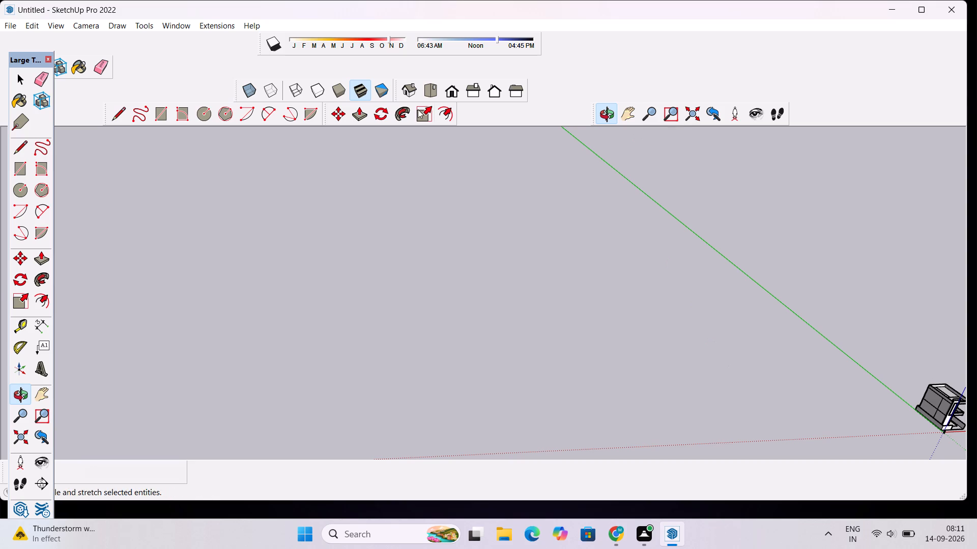
Examine the house's front elevation, including the tall column, balcony underside, ground-floor door and window, entrance platform and compound wall.
click(453, 98)
scroll(504, 308, up, 3)
drag(501, 304, 497, 355)
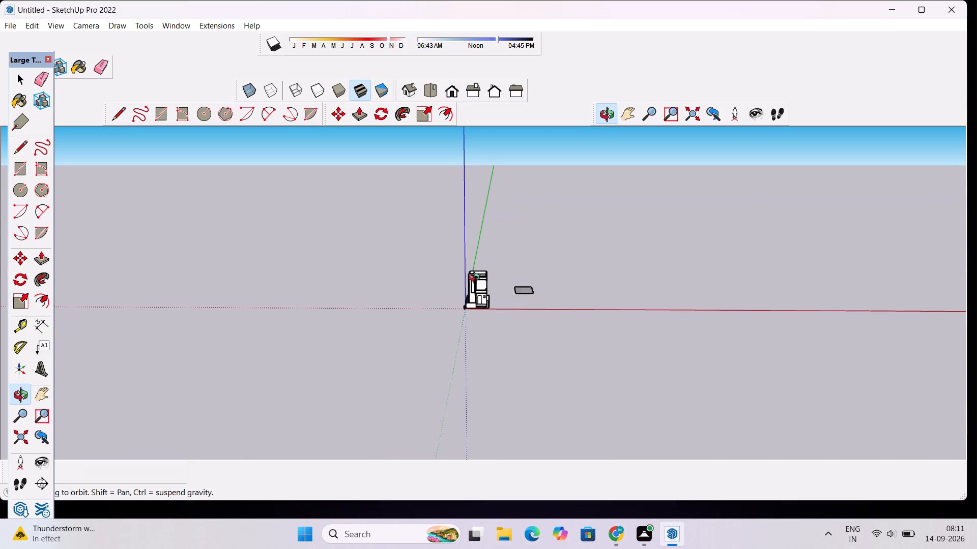
scroll(477, 277, up, 14)
drag(453, 279, 466, 349)
scroll(456, 320, up, 5)
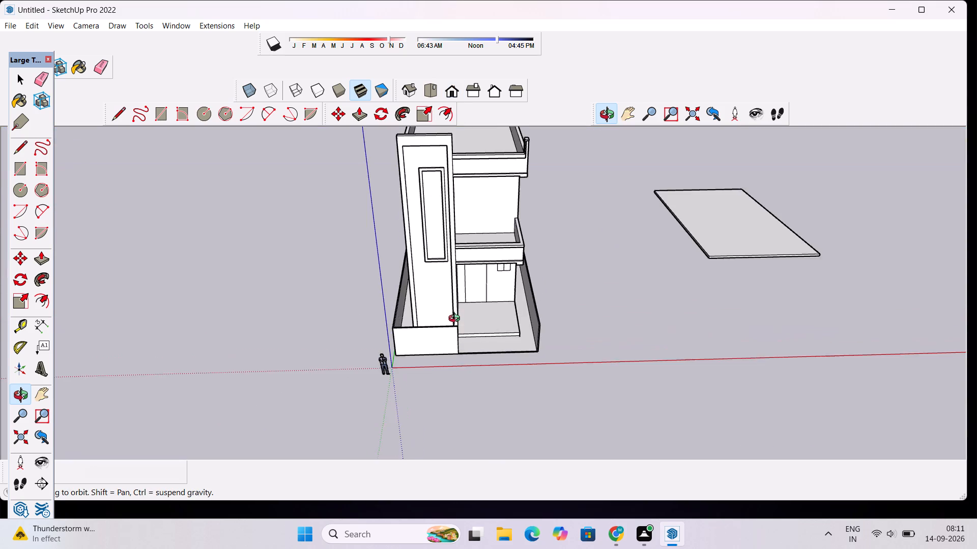
drag(473, 352, 456, 277)
scroll(455, 266, up, 7)
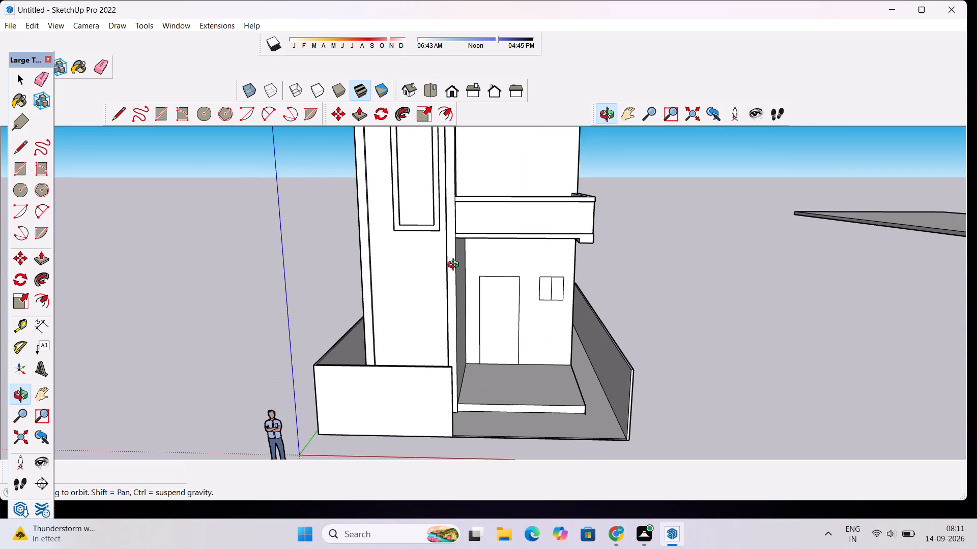
scroll(464, 289, up, 7)
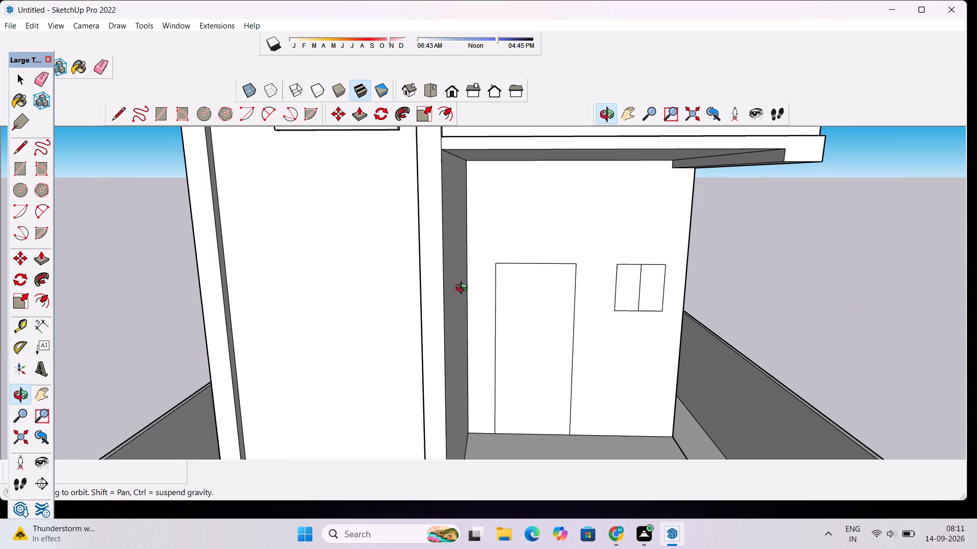
scroll(464, 289, up, 1)
scroll(464, 290, down, 1)
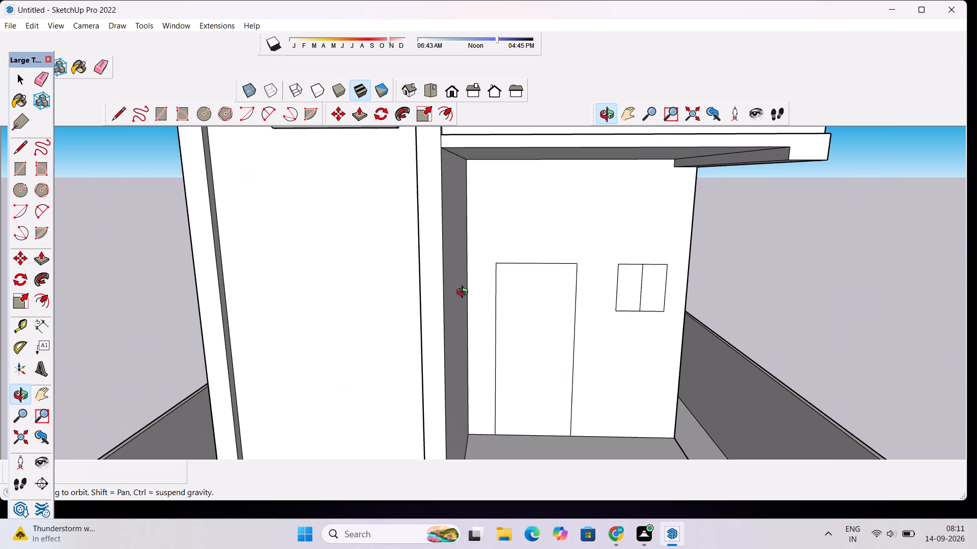
scroll(465, 293, down, 1)
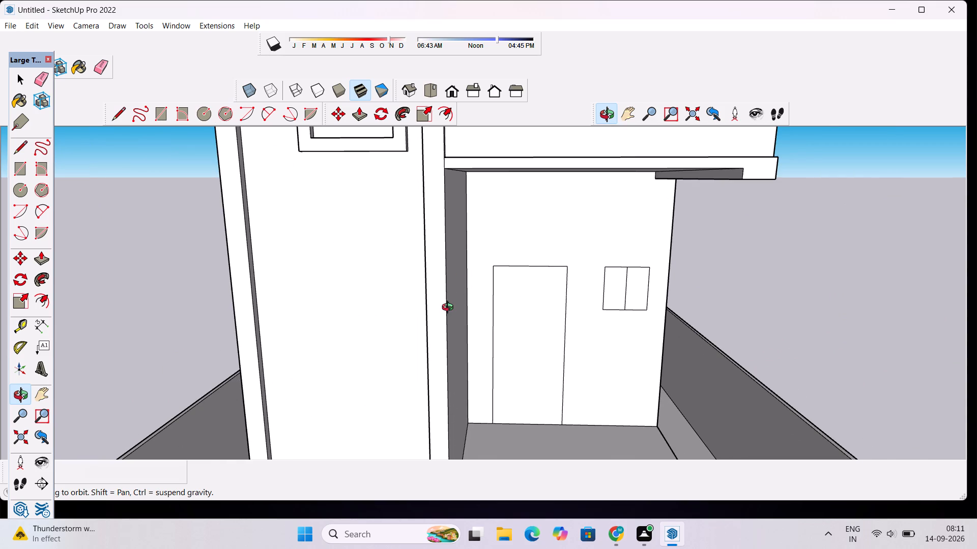
scroll(452, 306, down, 3)
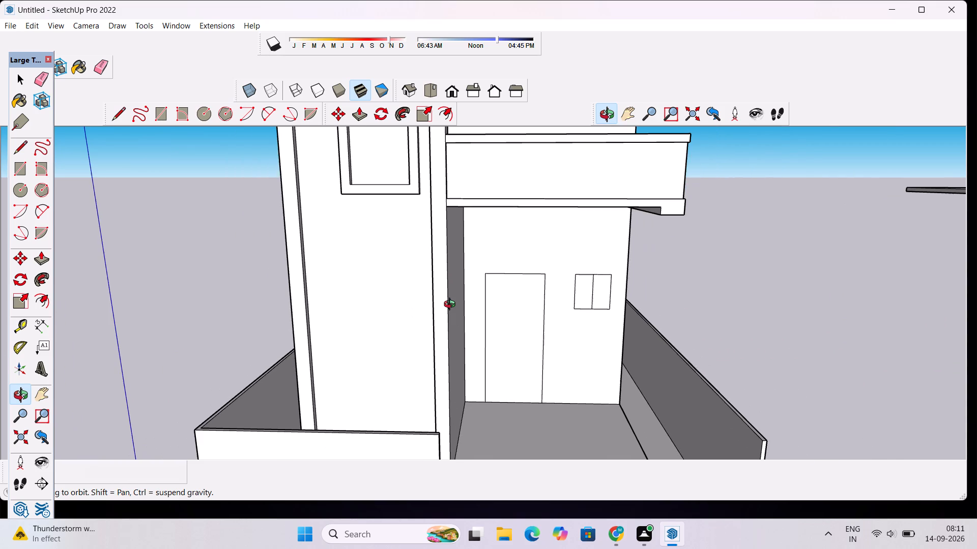
scroll(452, 306, down, 5)
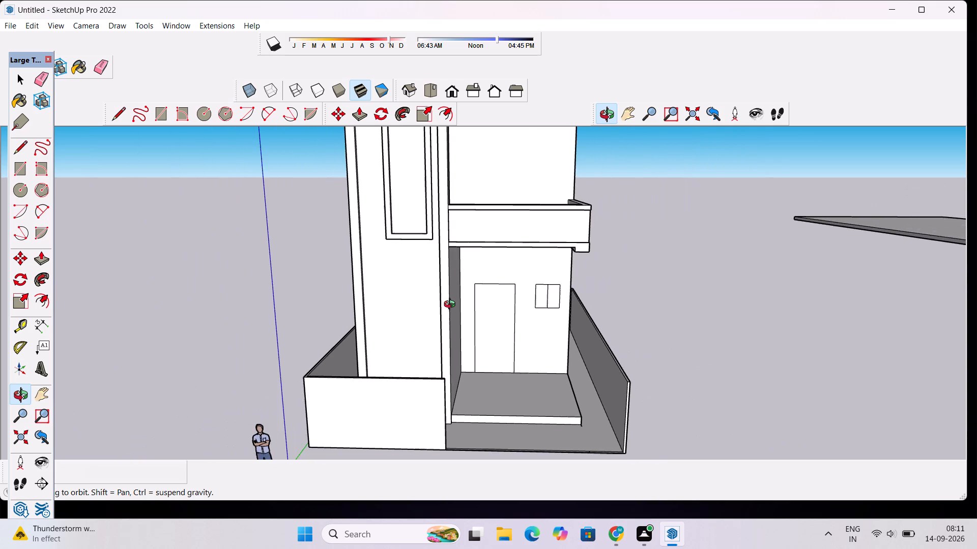
scroll(452, 306, up, 6)
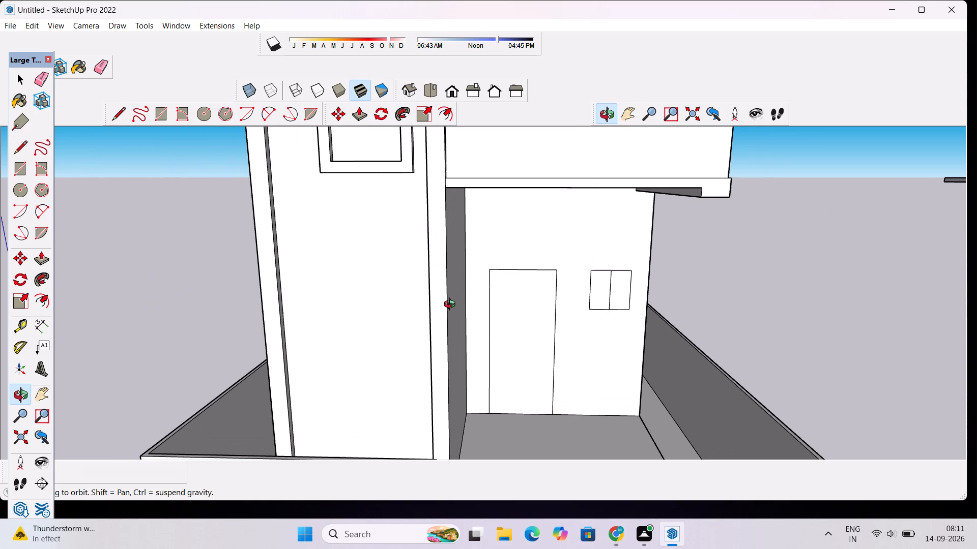
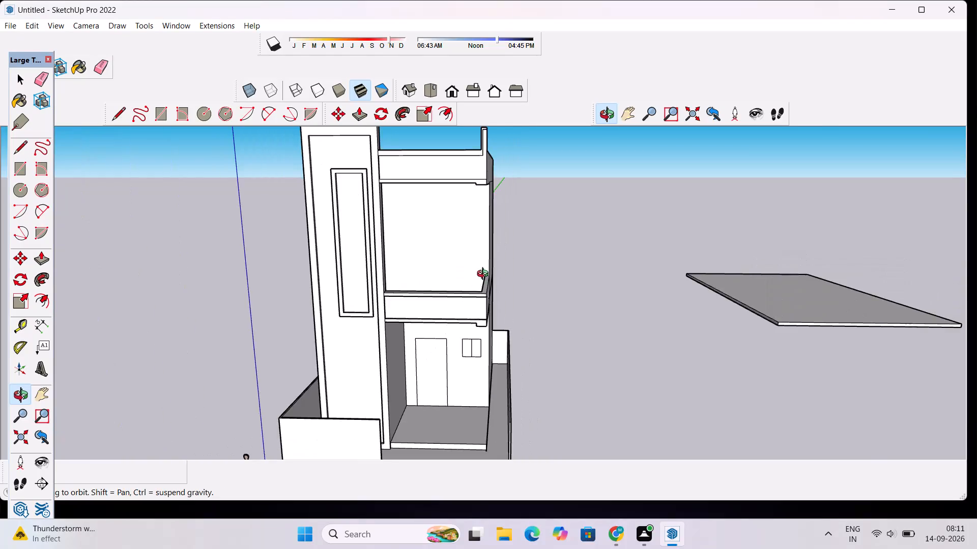
Examine the front elevation from several angles, including the compound wall, entrance platform, door and window, balcony and tall column.
scroll(444, 381, up, 5)
drag(456, 375, 361, 309)
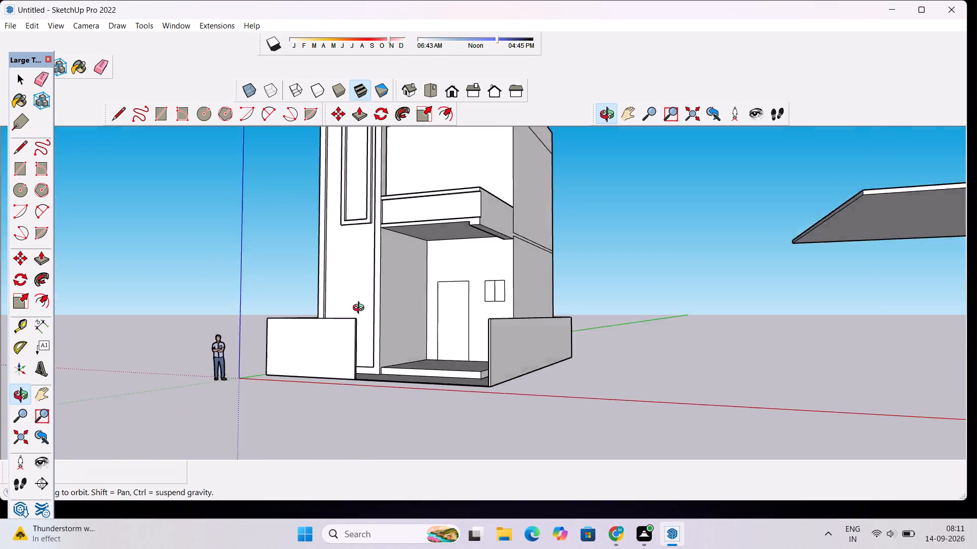
drag(361, 309, 545, 349)
scroll(536, 341, up, 3)
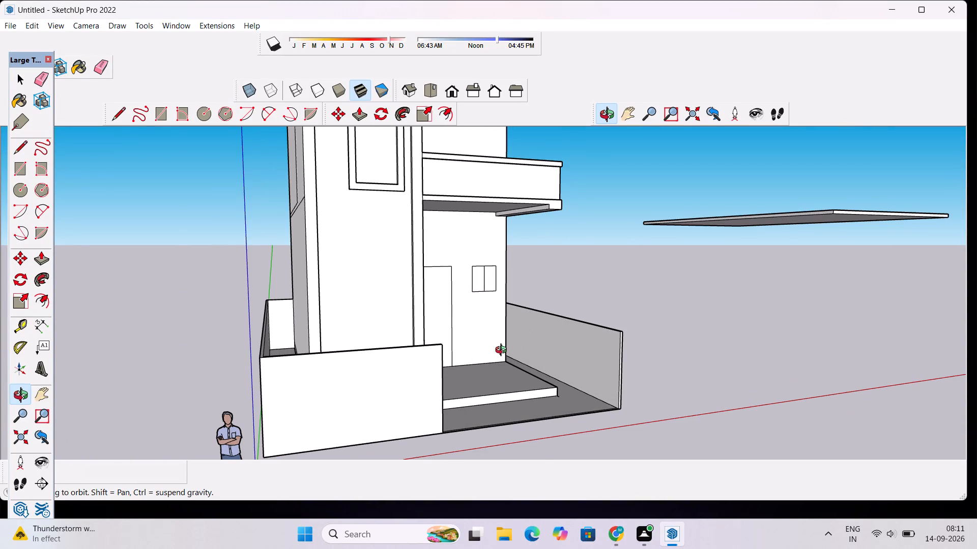
drag(483, 342, 359, 356)
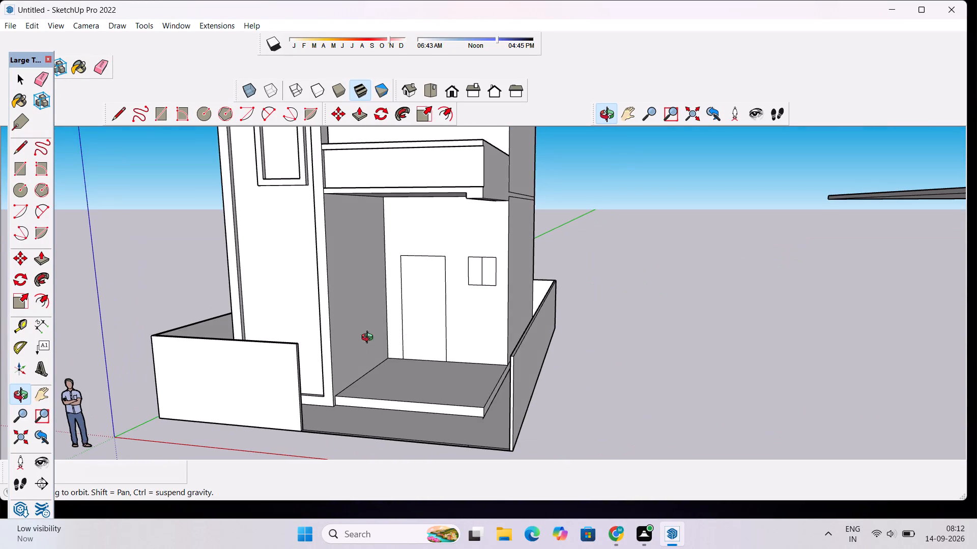
scroll(378, 333, down, 4)
drag(560, 330, 699, 296)
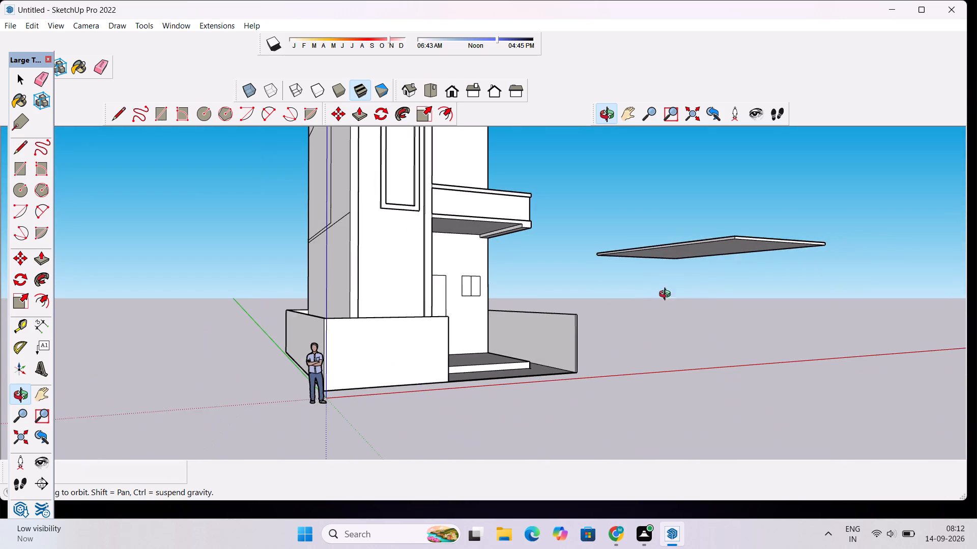
scroll(530, 288, down, 4)
drag(536, 285, 345, 348)
scroll(476, 294, up, 9)
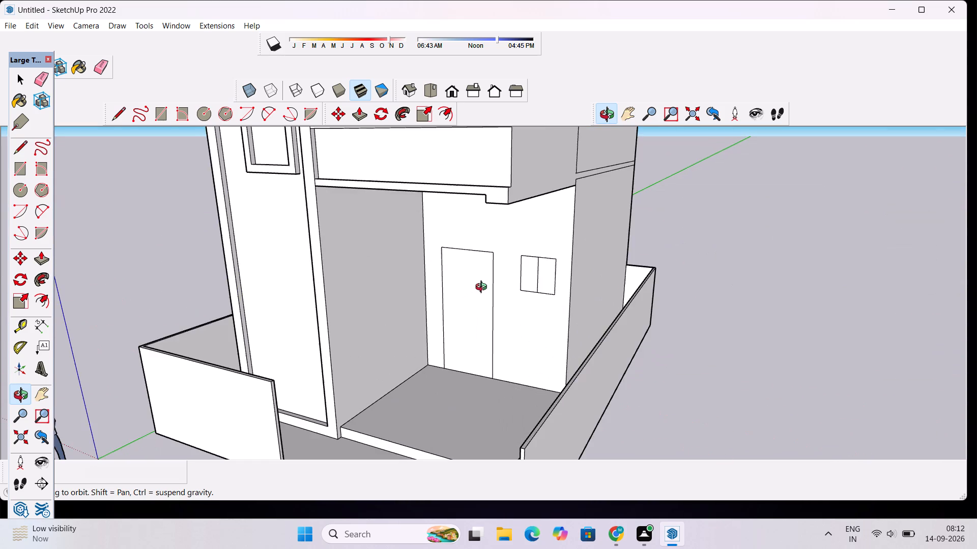
drag(720, 291, 696, 260)
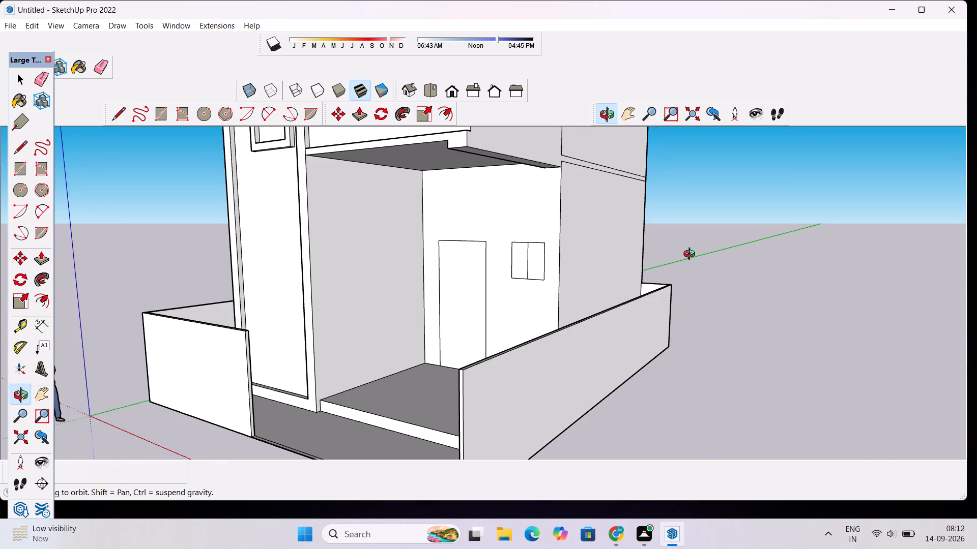
scroll(687, 252, down, 9)
shift+drag(579, 273, 615, 360)
scroll(645, 315, up, 3)
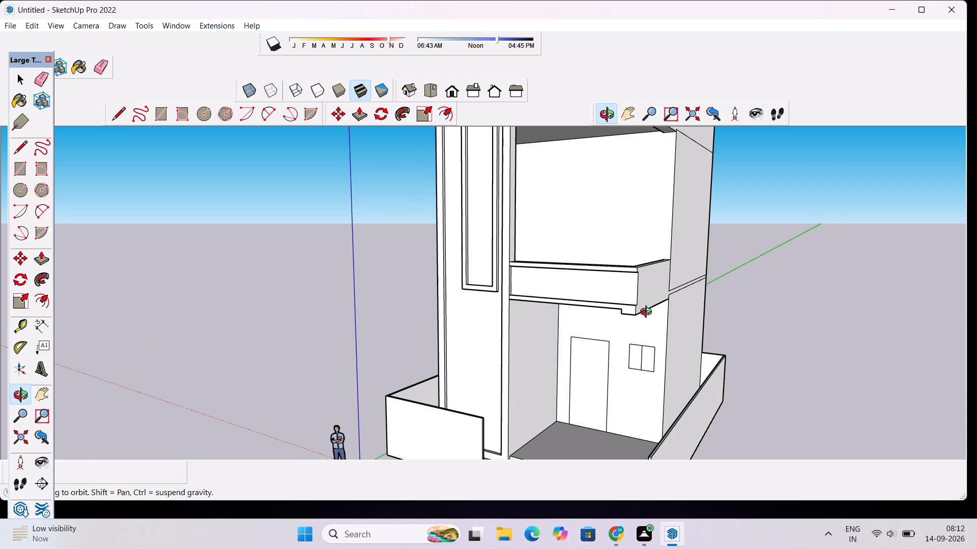
scroll(648, 313, down, 5)
scroll(648, 313, up, 4)
drag(634, 315, 709, 342)
scroll(698, 312, down, 4)
shift+drag(703, 289, 592, 389)
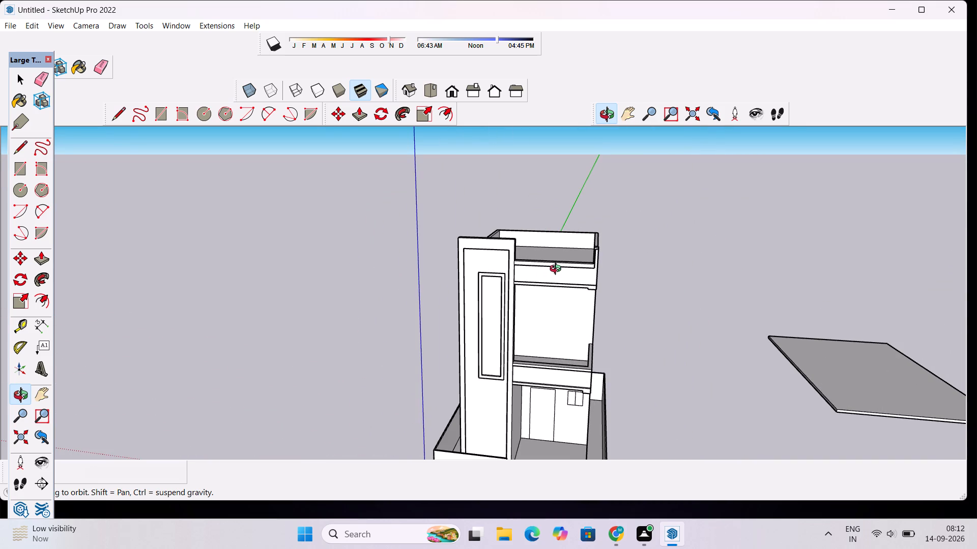
Erase the vertical seam line on the inner face of the roof parapet's front corner post.
scroll(564, 259, up, 5)
drag(563, 259, 685, 306)
scroll(716, 278, up, 6)
scroll(641, 267, down, 1)
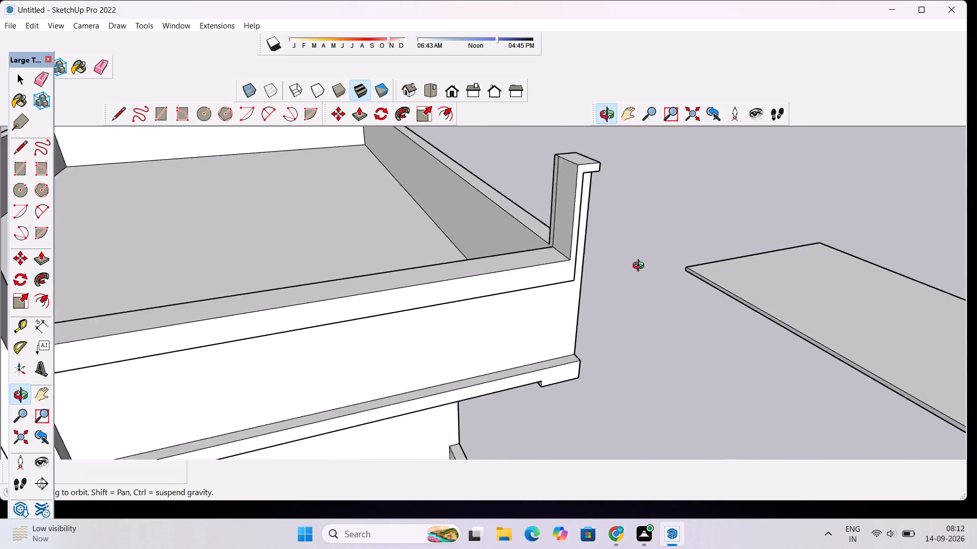
scroll(641, 267, down, 3)
scroll(571, 218, up, 5)
scroll(571, 218, down, 2)
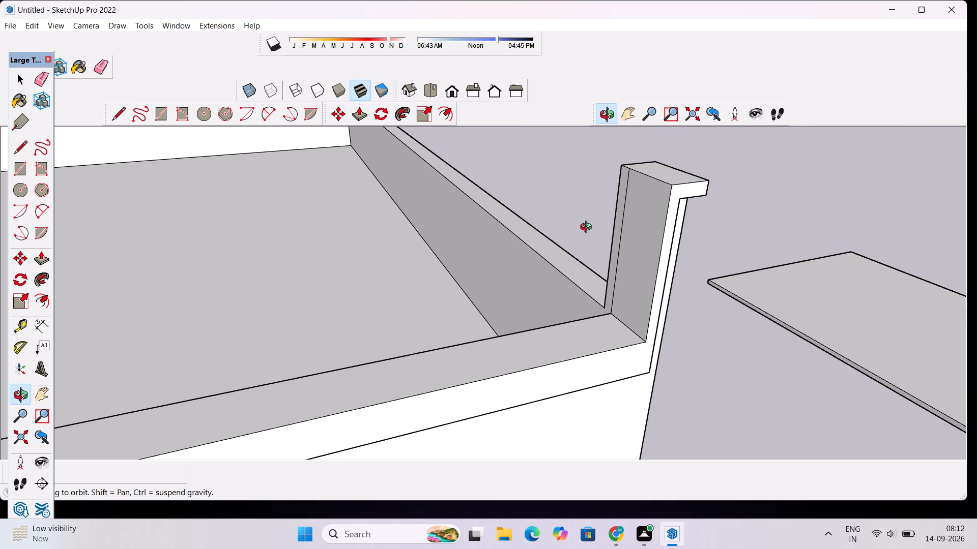
key(e)
click(620, 235)
Draw a circle of 2" radius on the tall column's side face, just above the top of the roof's front parapet.
scroll(620, 232, down, 4)
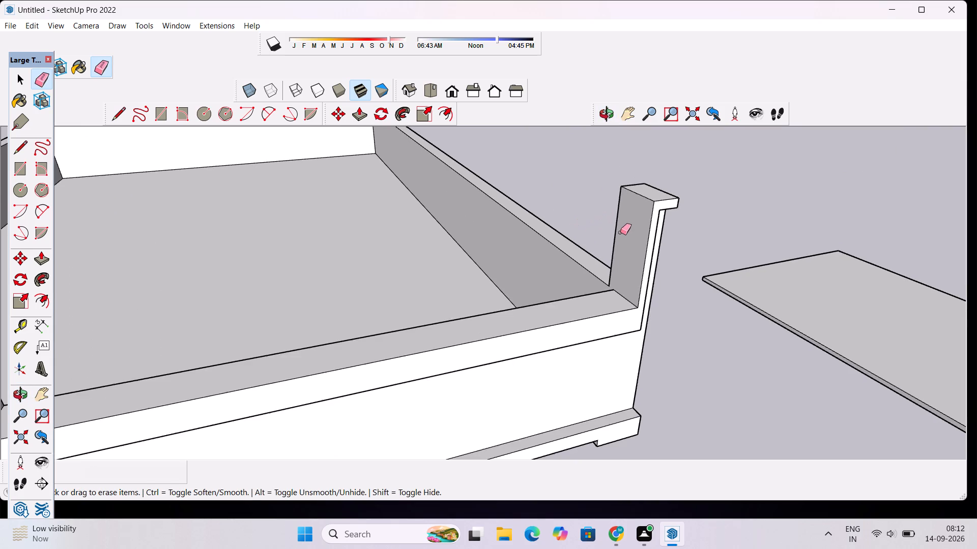
scroll(604, 257, down, 5)
click(606, 114)
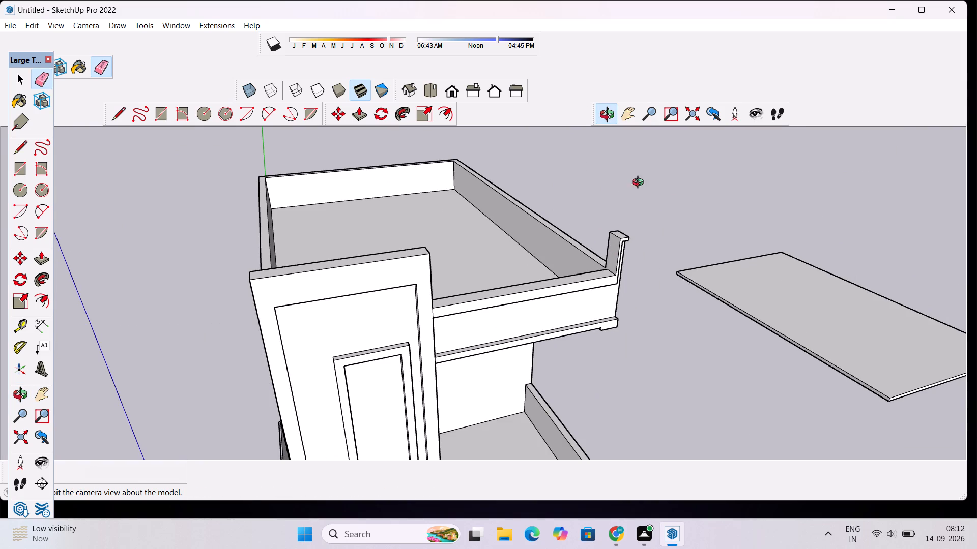
drag(658, 221, 446, 265)
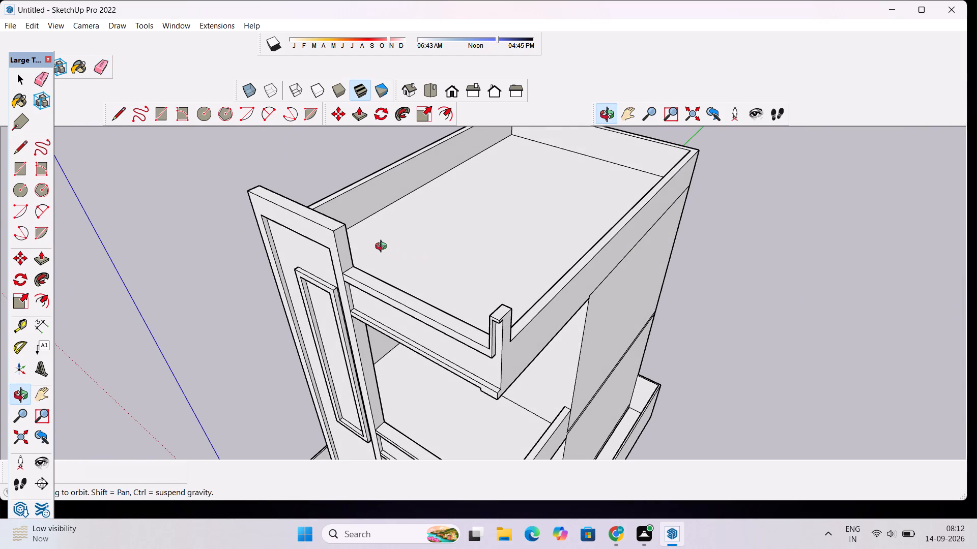
scroll(371, 247, up, 4)
drag(330, 284, 337, 293)
scroll(336, 293, up, 5)
drag(433, 332, 341, 301)
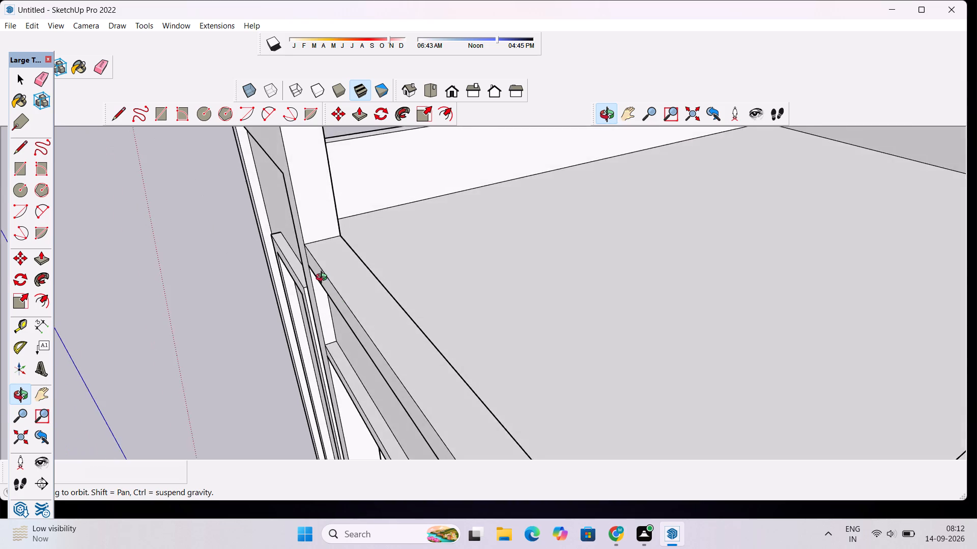
scroll(324, 279, down, 4)
shift+drag(326, 275, 350, 326)
shift+scroll(351, 294, up, 6)
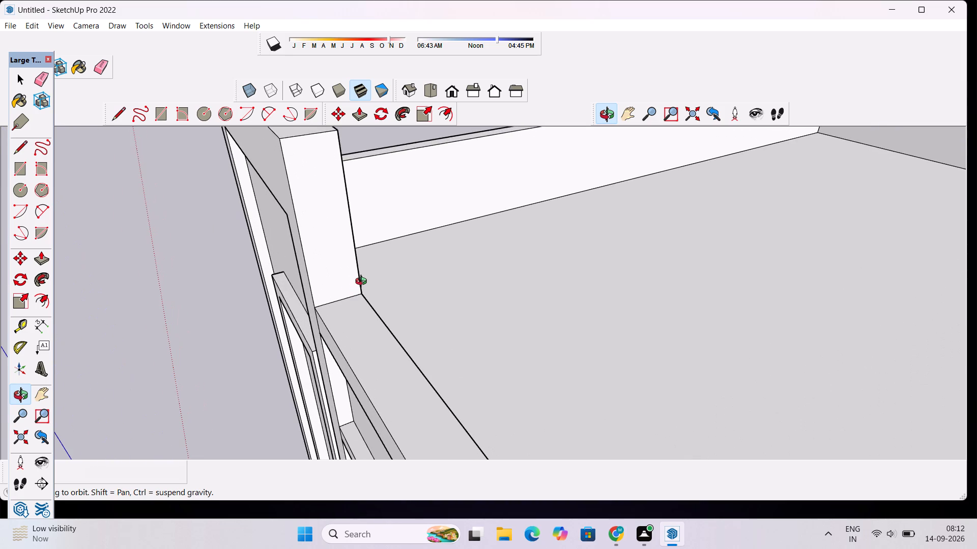
key(c)
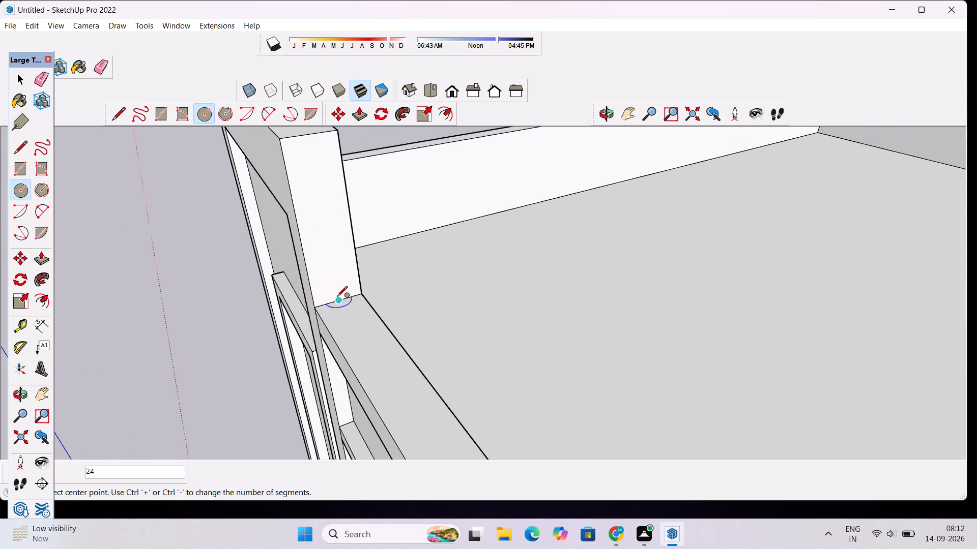
click(332, 270)
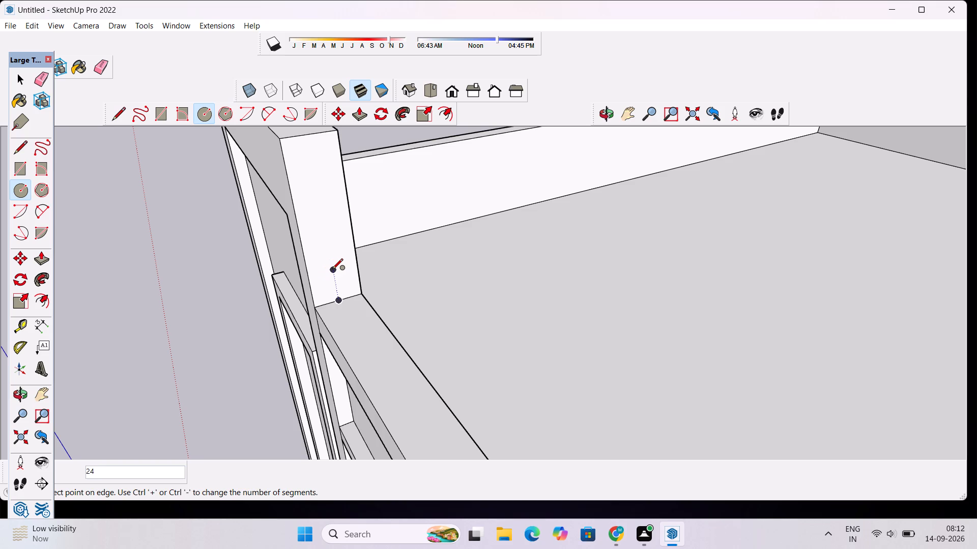
text(2")
key(Return)
key(space)
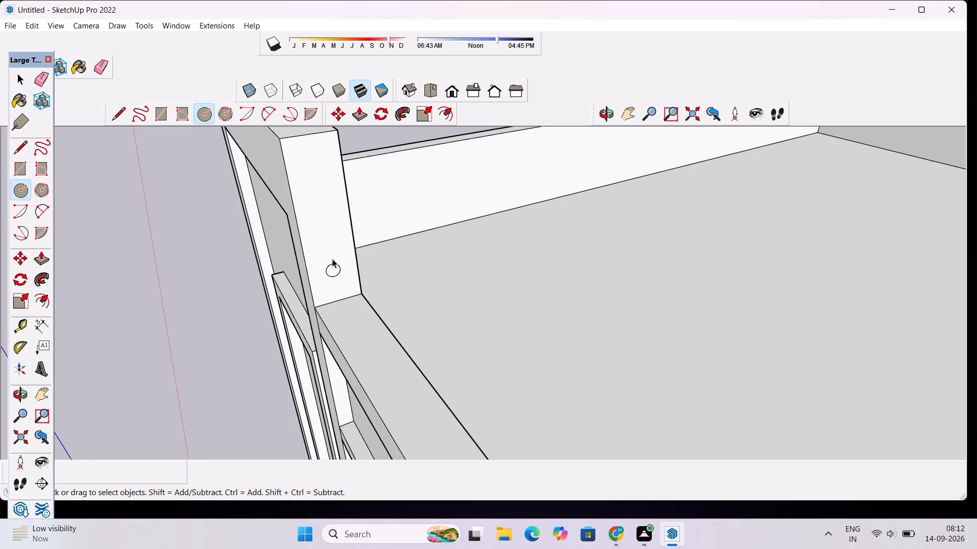
Copy the circle up the column's side face twice, about 9 7/16" above the original and about 7" above that copy.
double_click(331, 265)
key(m)
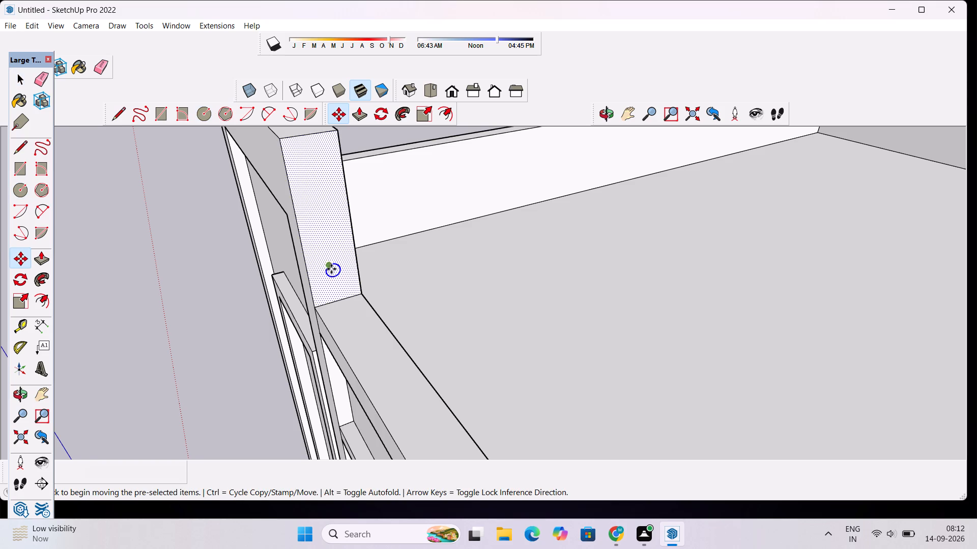
key(space)
click(405, 258)
double_click(334, 270)
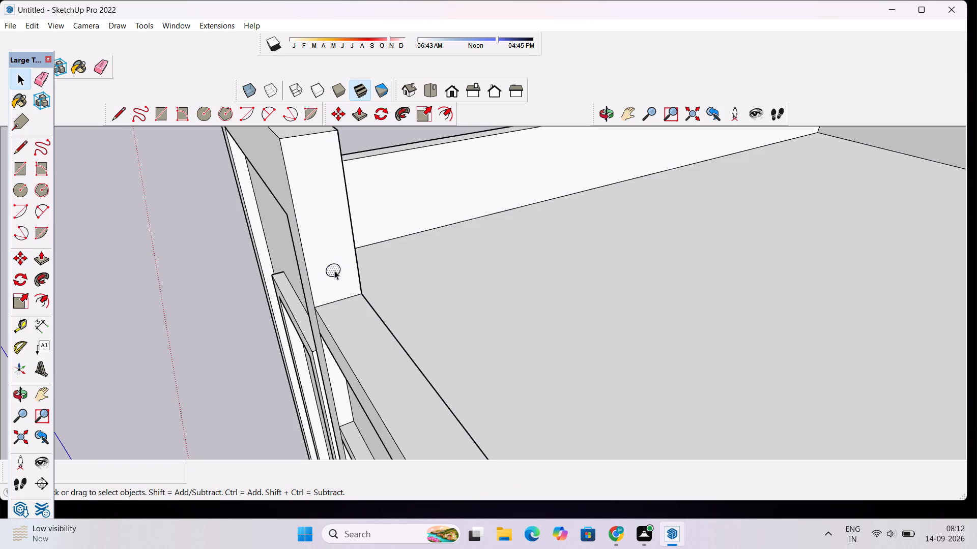
key(m)
click(334, 270)
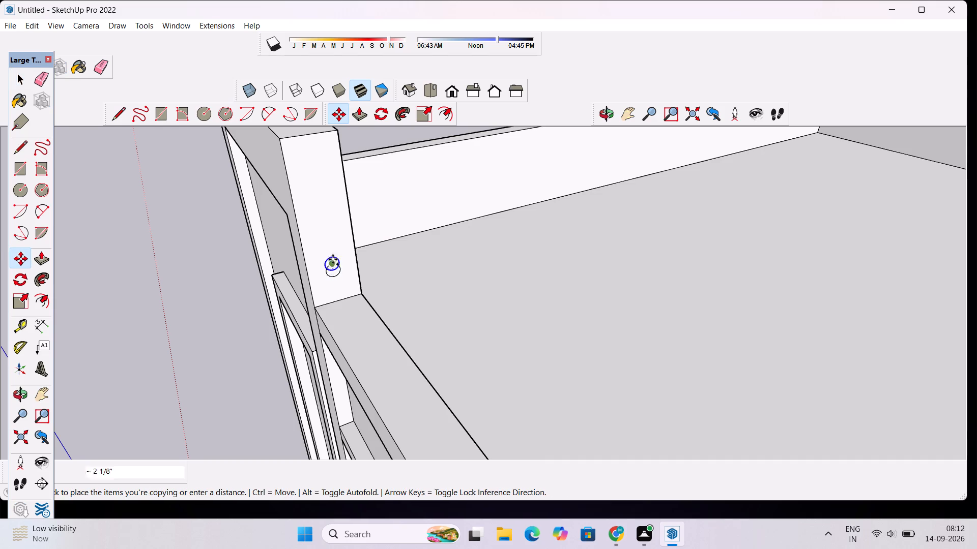
click(331, 240)
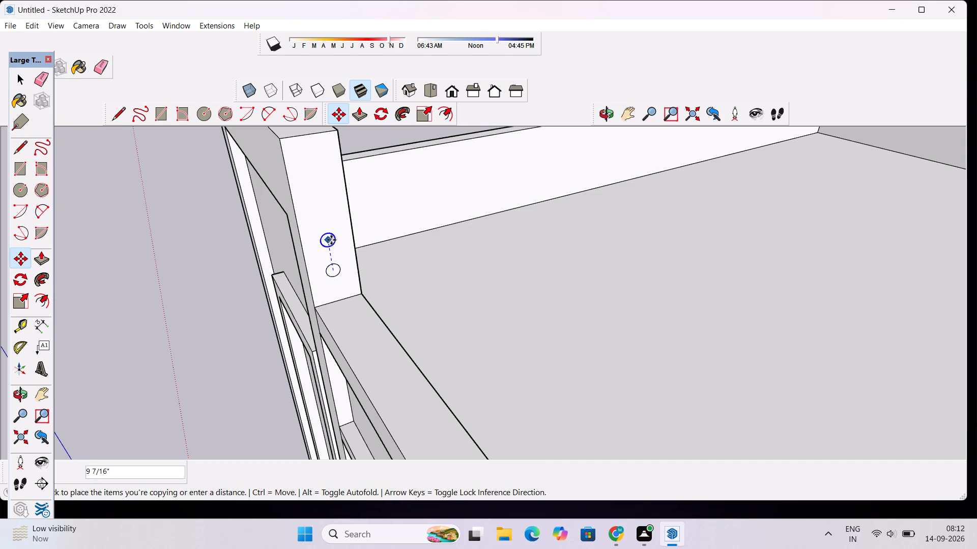
click(330, 242)
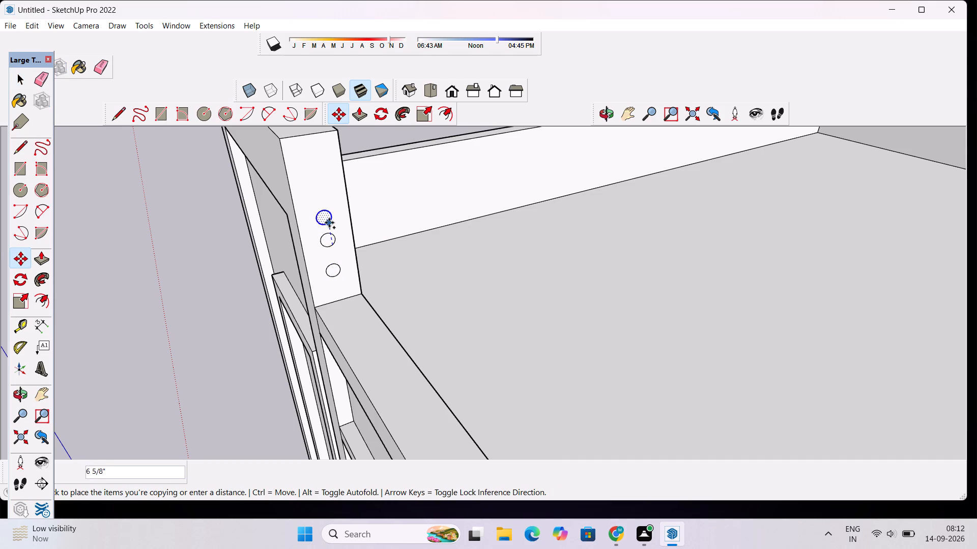
click(327, 221)
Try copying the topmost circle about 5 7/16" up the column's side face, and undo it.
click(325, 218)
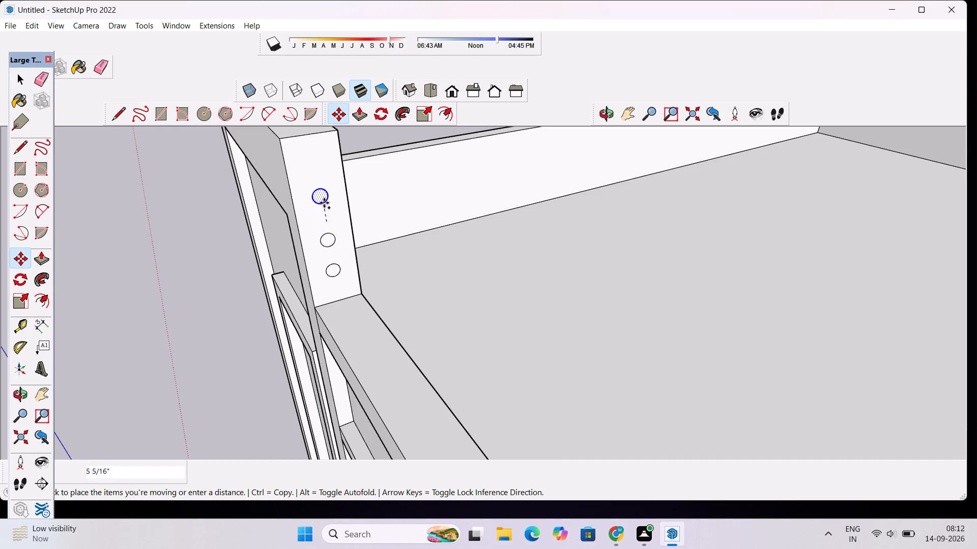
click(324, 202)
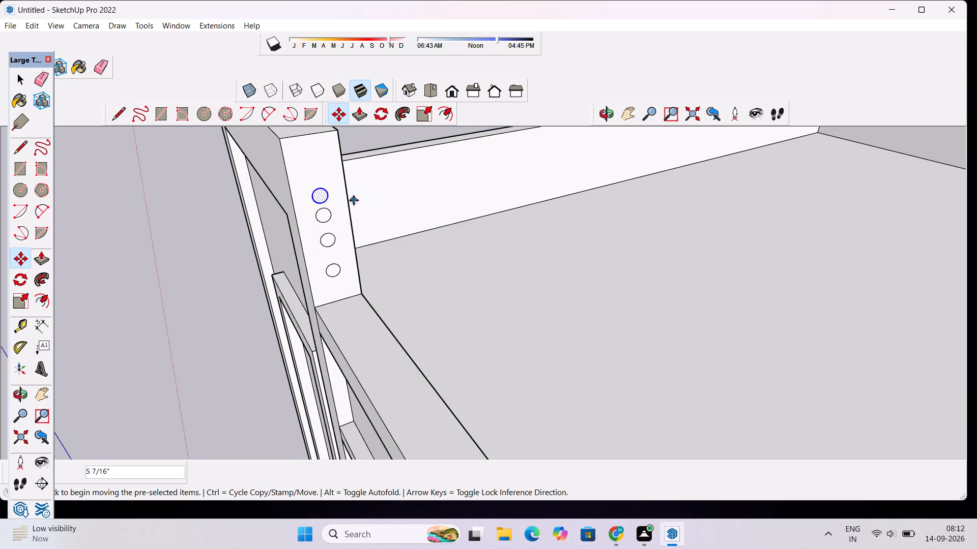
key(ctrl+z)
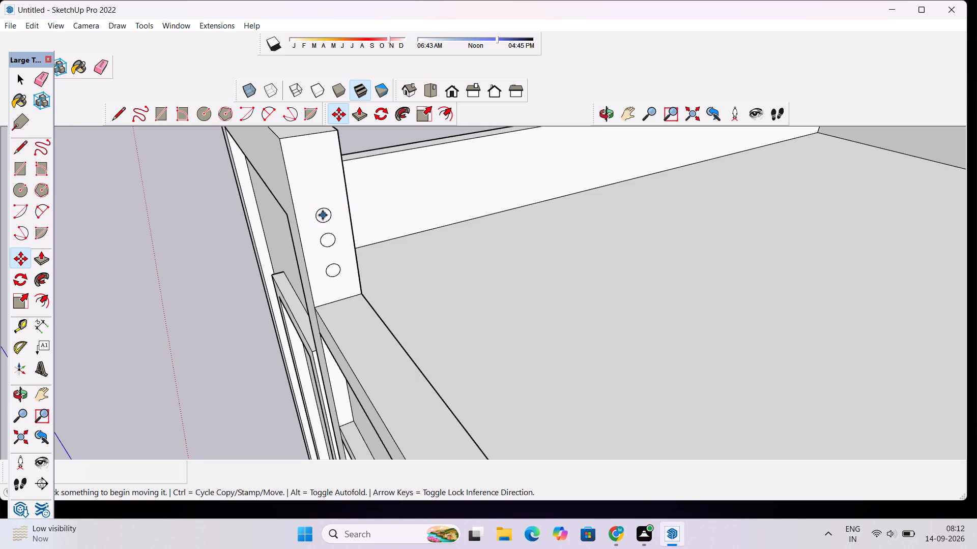
Copy the topmost circle about 6 7/8" up the column's side face to make a fourth circle.
click(324, 215)
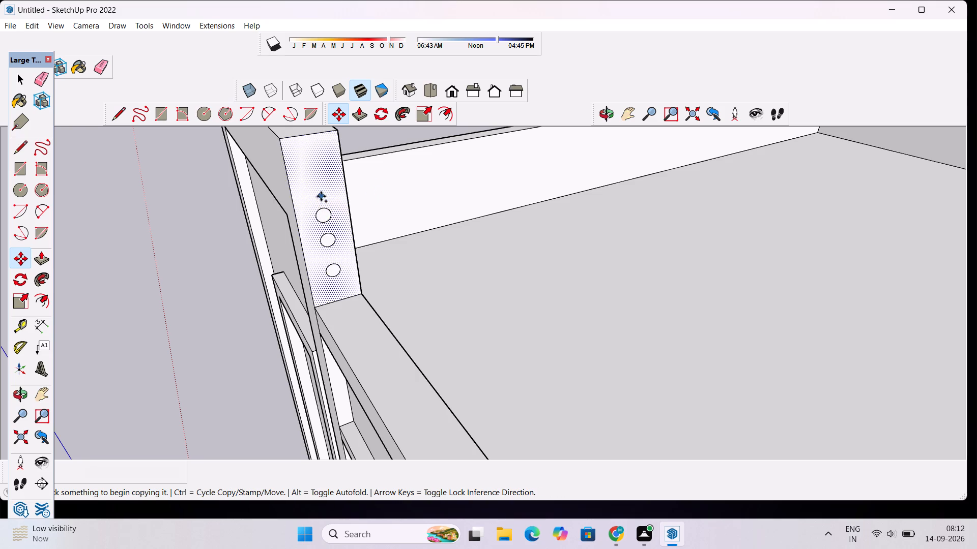
click(325, 218)
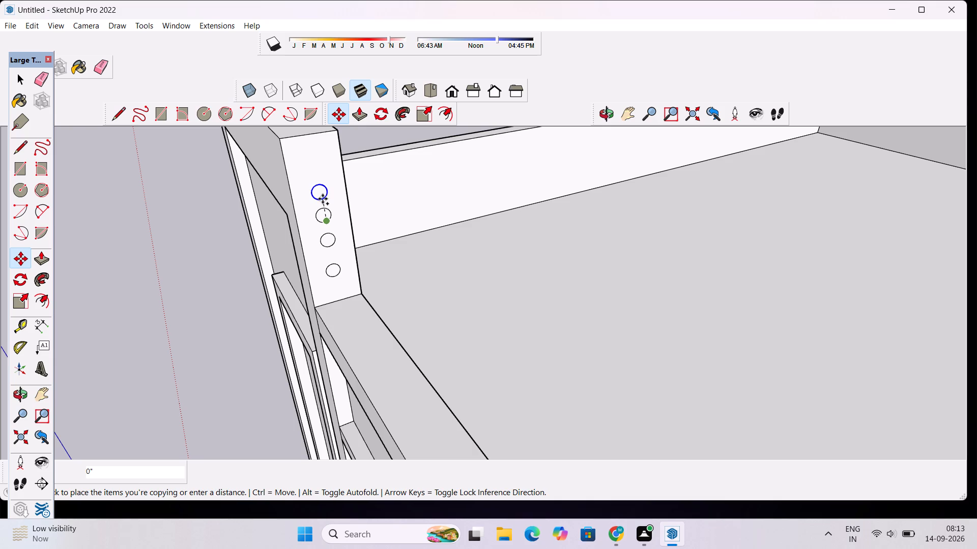
click(322, 197)
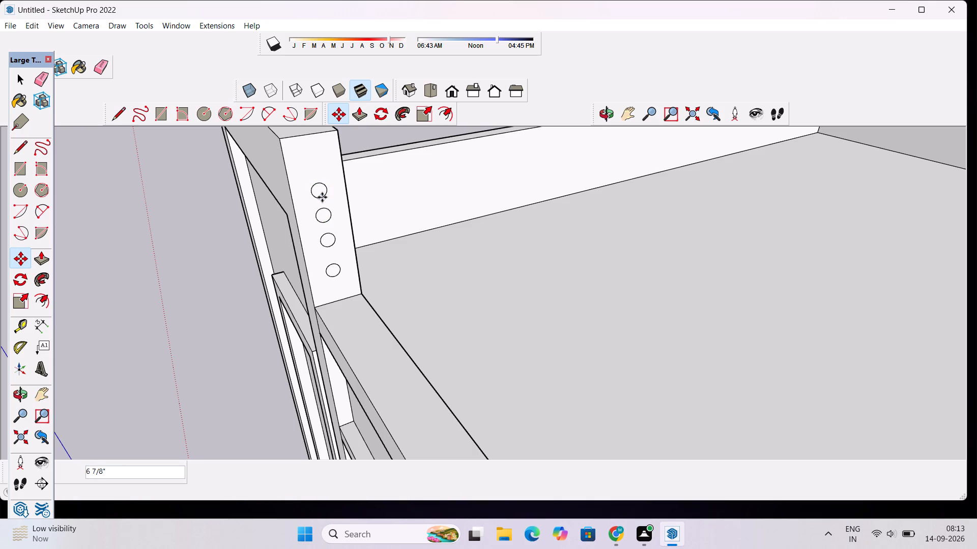
key(space)
Draw a straight horizontal line from the lowest circle's centre on the tall column across to the corner post's facing side.
key(l)
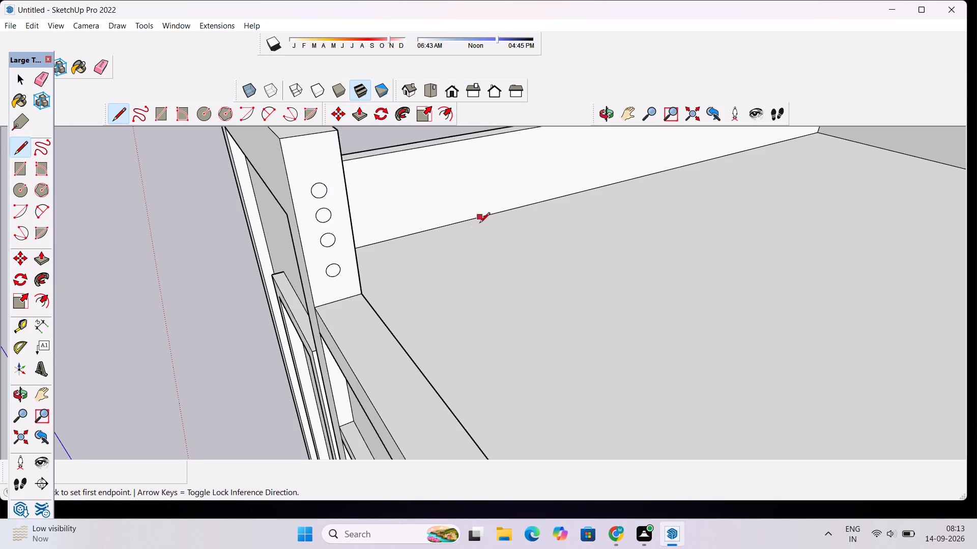
click(334, 270)
scroll(365, 281, down, 4)
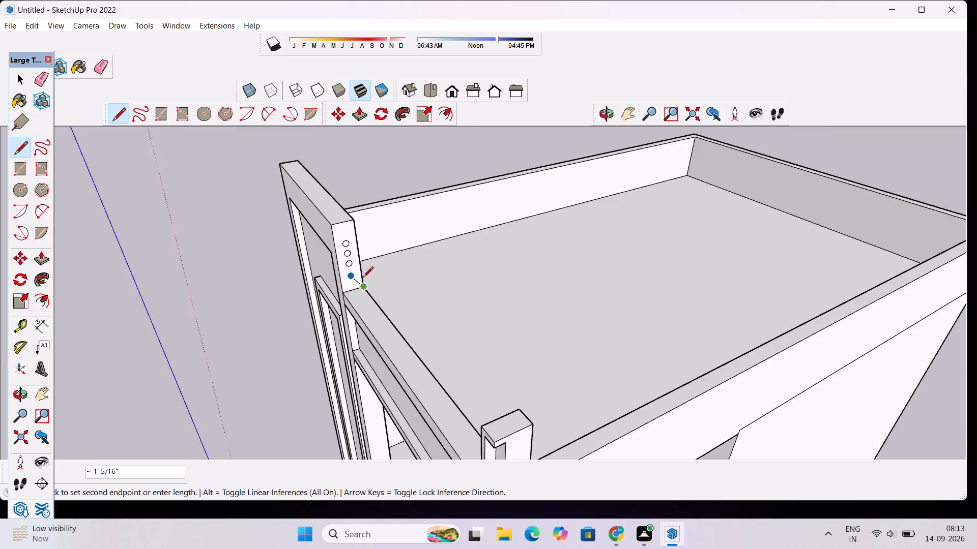
scroll(363, 278, down, 8)
scroll(387, 313, up, 9)
scroll(412, 329, down, 2)
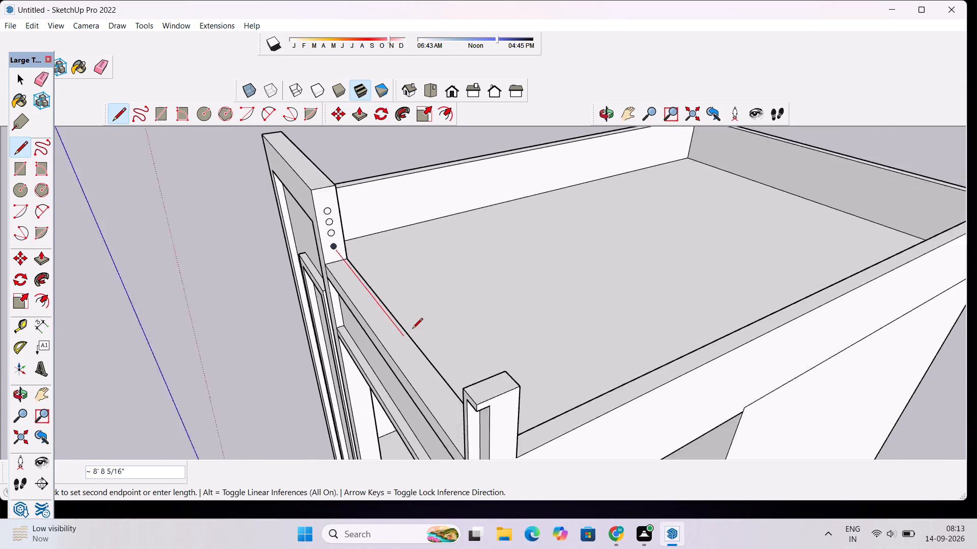
scroll(412, 329, down, 5)
scroll(426, 376, up, 5)
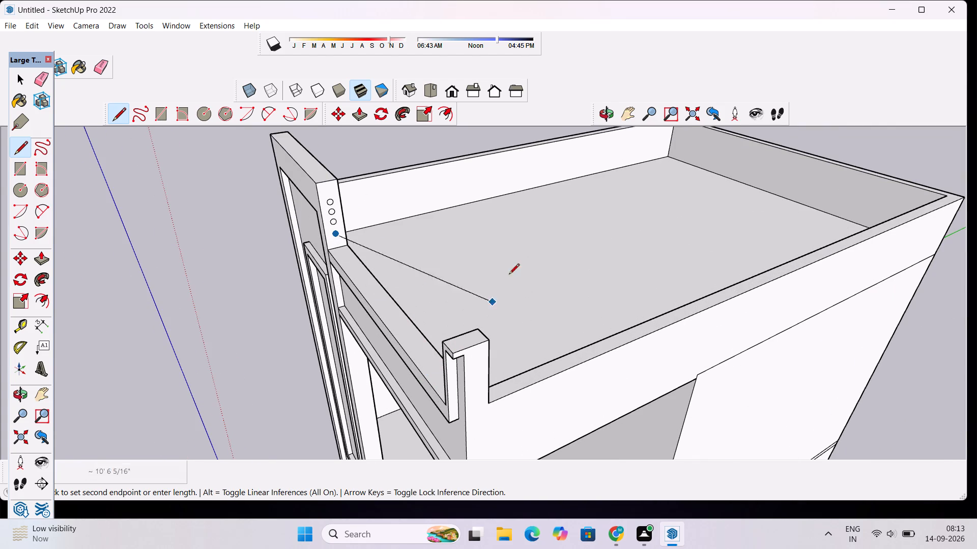
click(598, 116)
drag(499, 238, 598, 229)
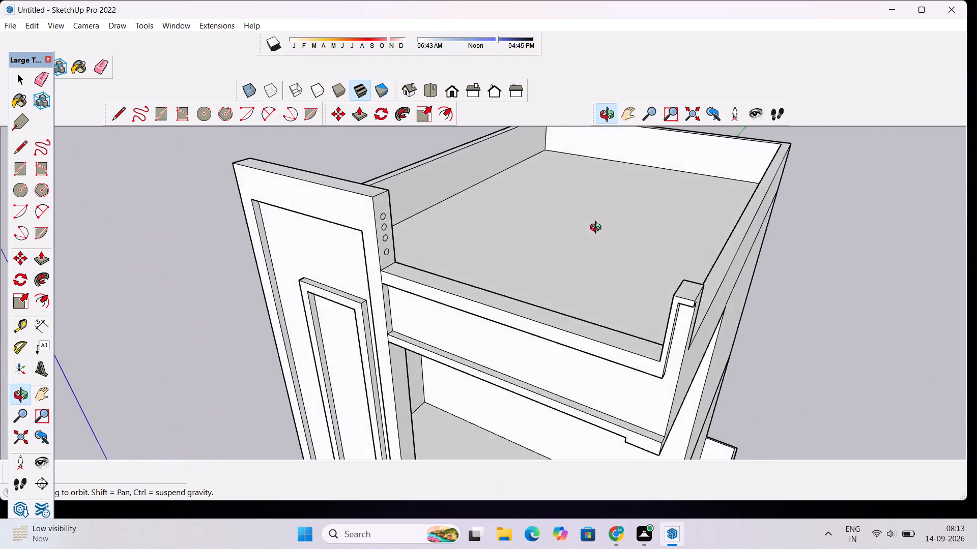
drag(598, 229, 654, 224)
scroll(687, 268, up, 3)
key(l)
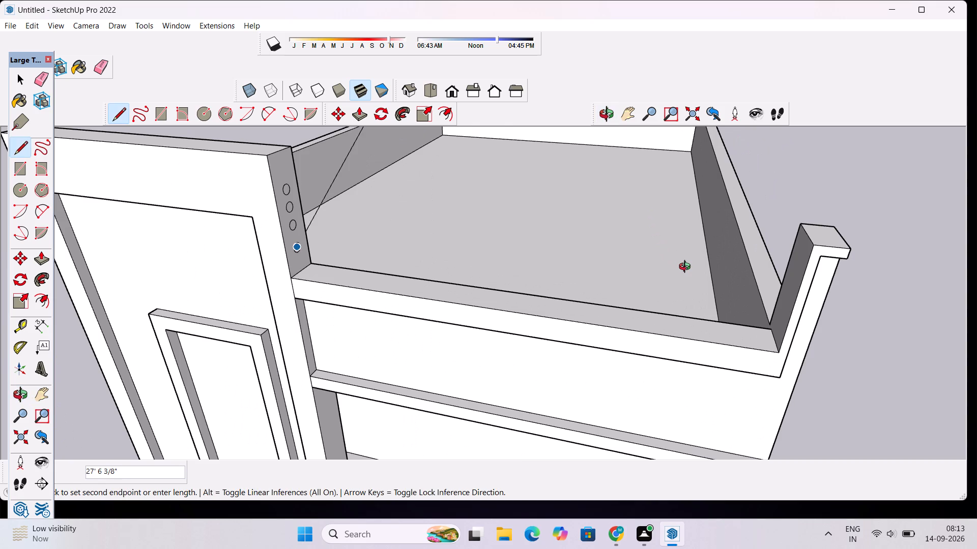
scroll(748, 313, up, 2)
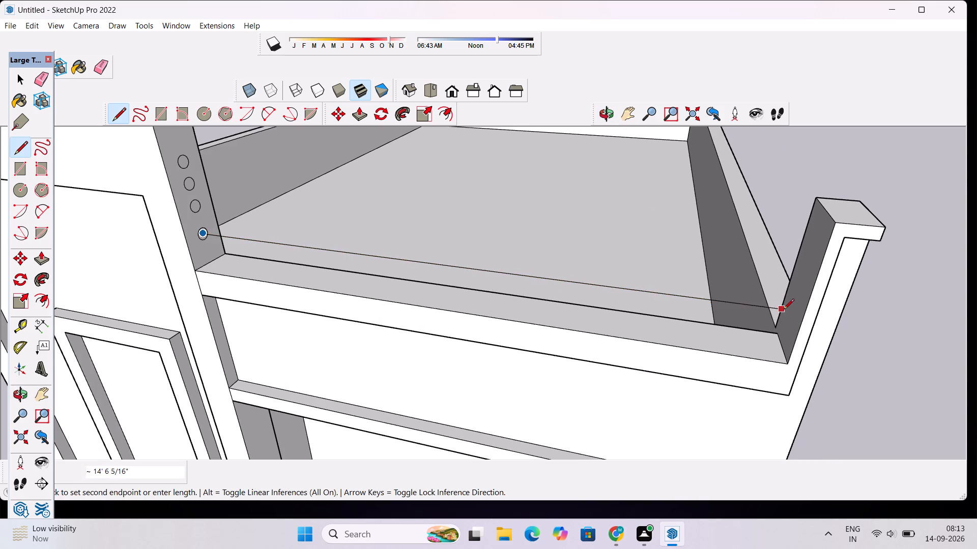
click(794, 312)
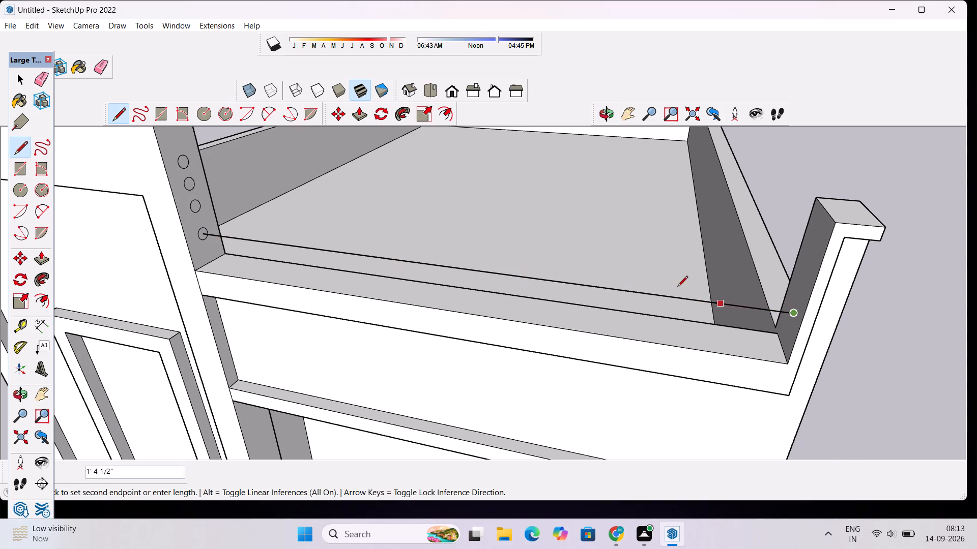
key(space)
Draw a parallel line from the centre of the second circle from the bottom across to the corner post's face.
text(l)
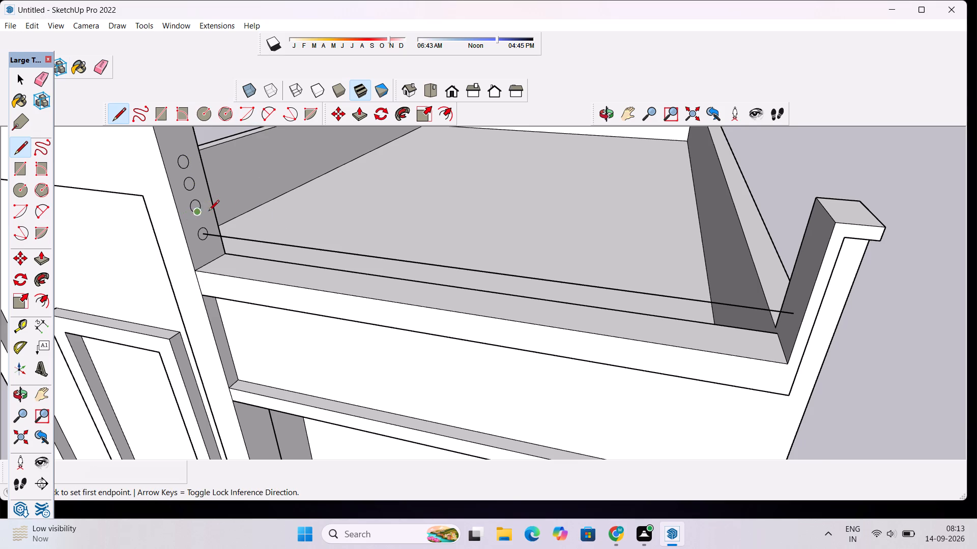
scroll(211, 211, up, 3)
scroll(191, 204, down, 4)
scroll(190, 206, up, 2)
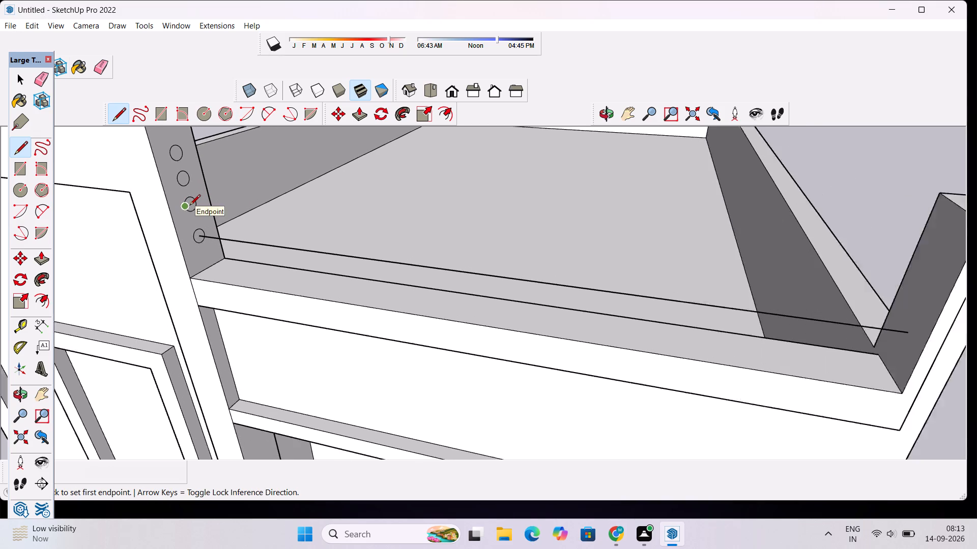
scroll(190, 206, up, 1)
click(190, 205)
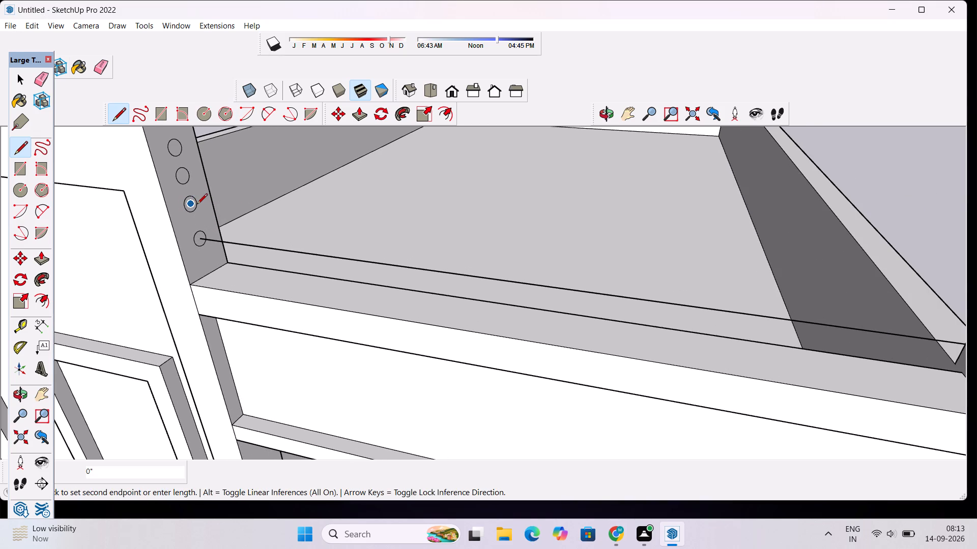
scroll(197, 205, down, 5)
scroll(299, 209, down, 2)
scroll(355, 220, up, 3)
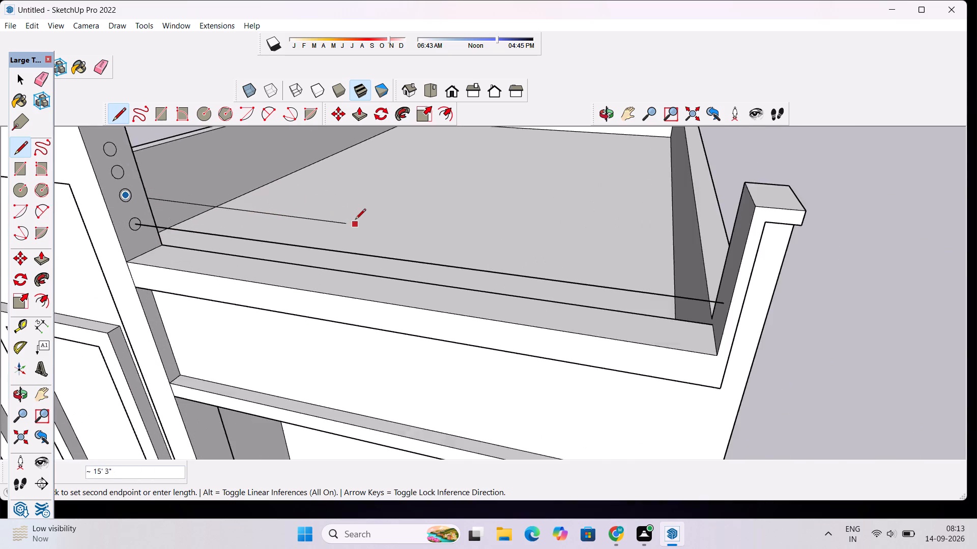
scroll(356, 221, up, 2)
scroll(368, 212, down, 2)
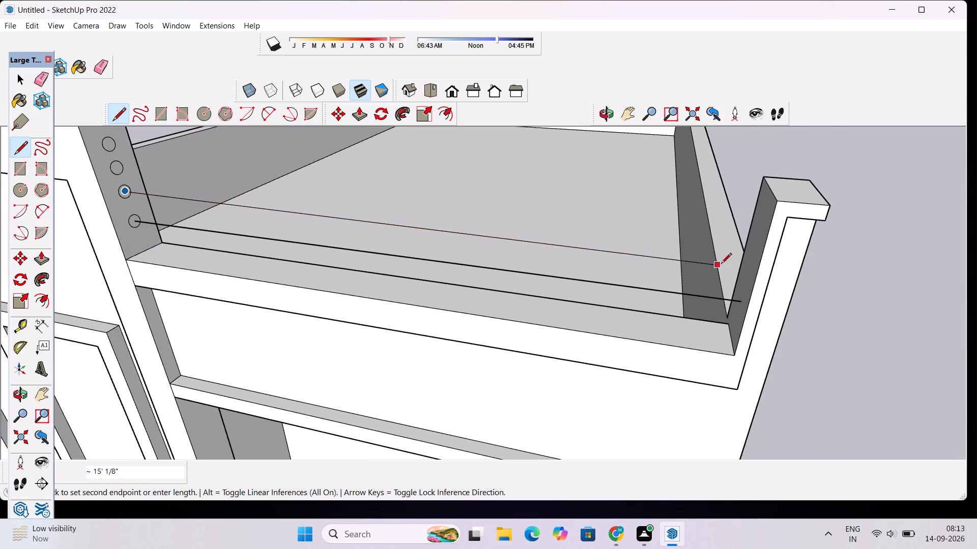
click(747, 261)
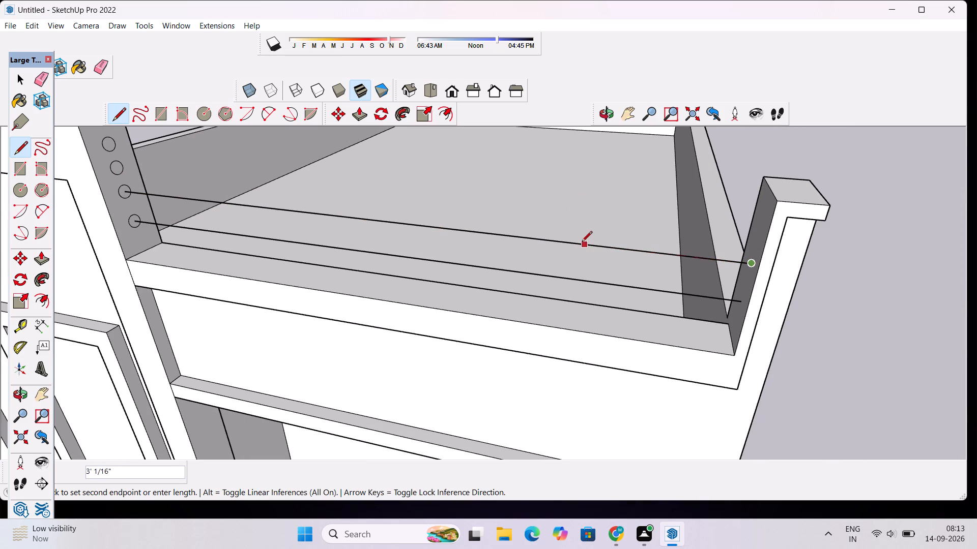
key(space)
Draw a parallel line from the centre of the third circle from the bottom across to the corner post's face.
text(l)
scroll(352, 269, down, 2)
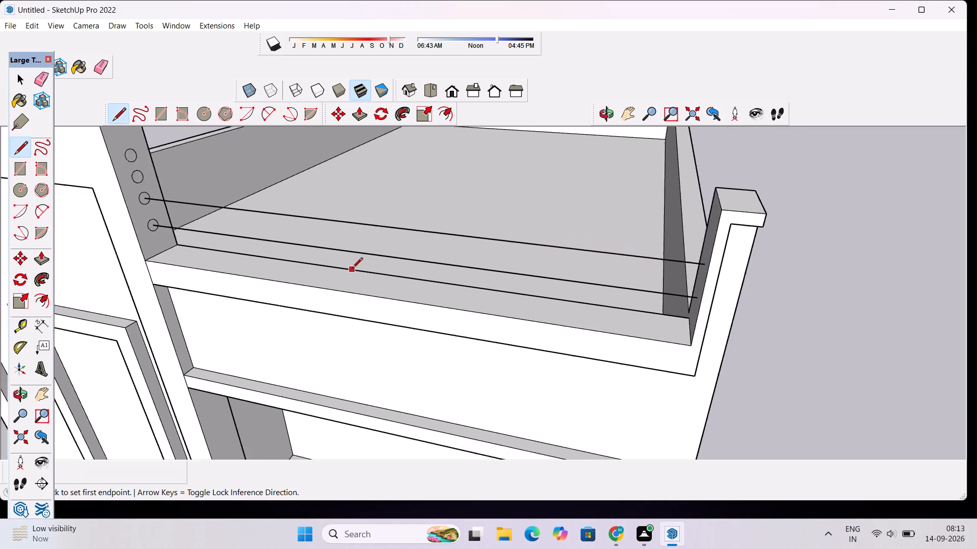
scroll(352, 269, down, 4)
scroll(187, 185, up, 7)
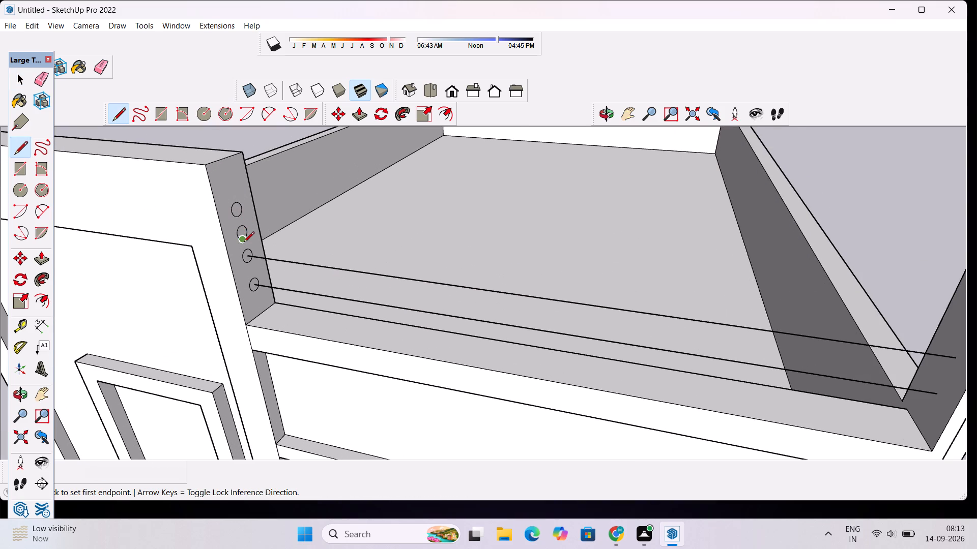
scroll(244, 243, up, 7)
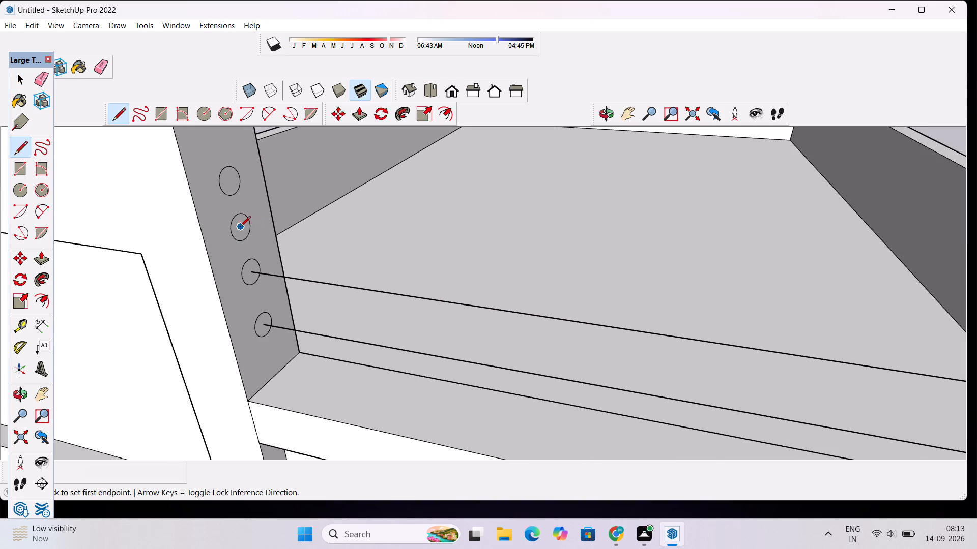
click(240, 227)
scroll(273, 228, down, 17)
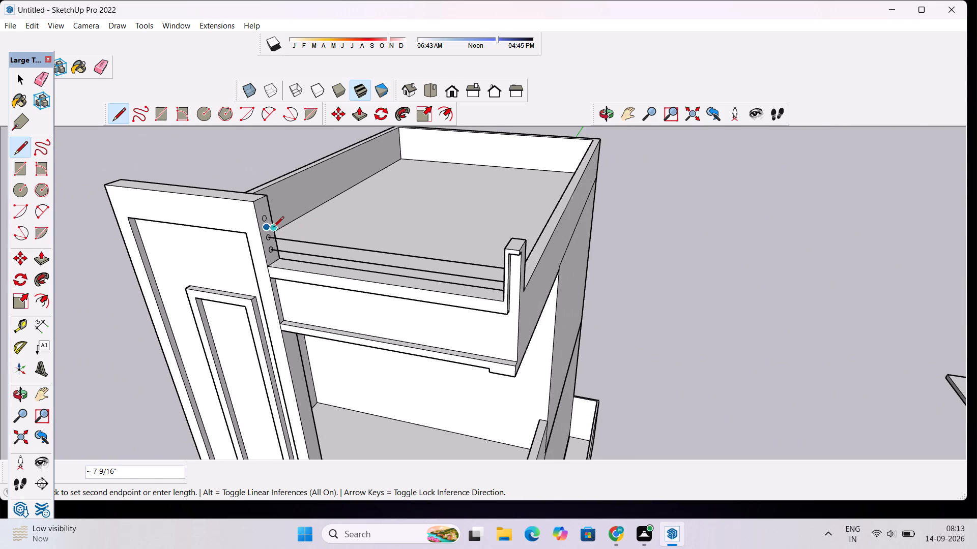
scroll(386, 250, up, 4)
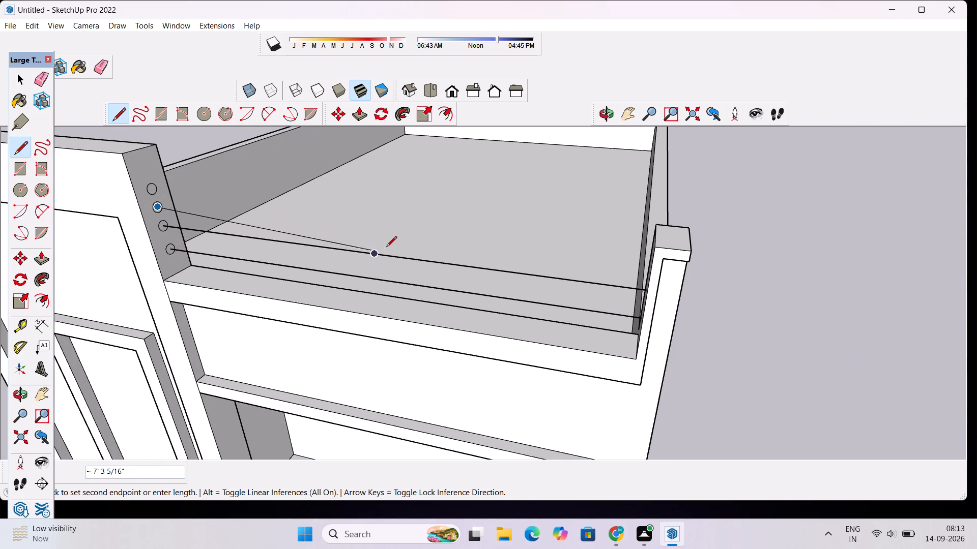
scroll(387, 246, up, 3)
scroll(388, 234, down, 4)
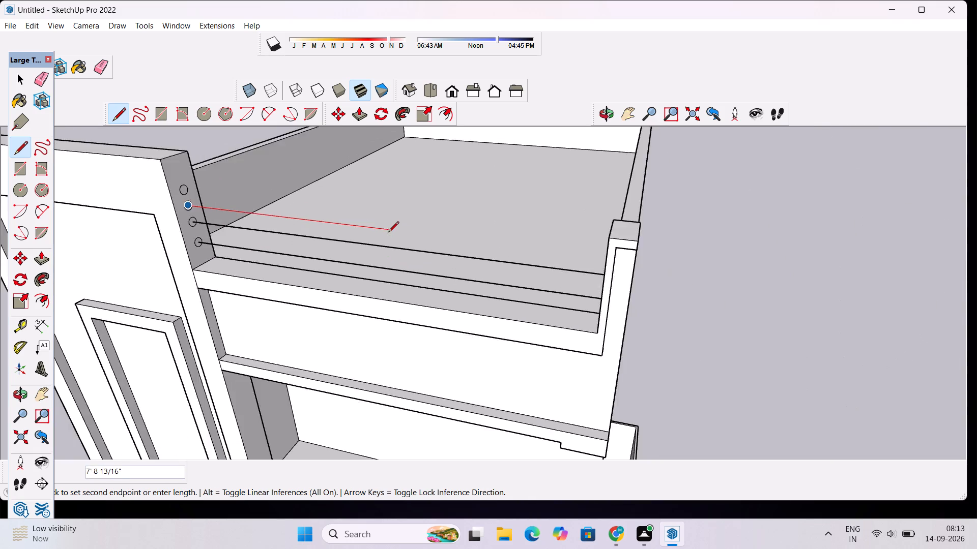
scroll(388, 233, down, 2)
scroll(414, 235, up, 5)
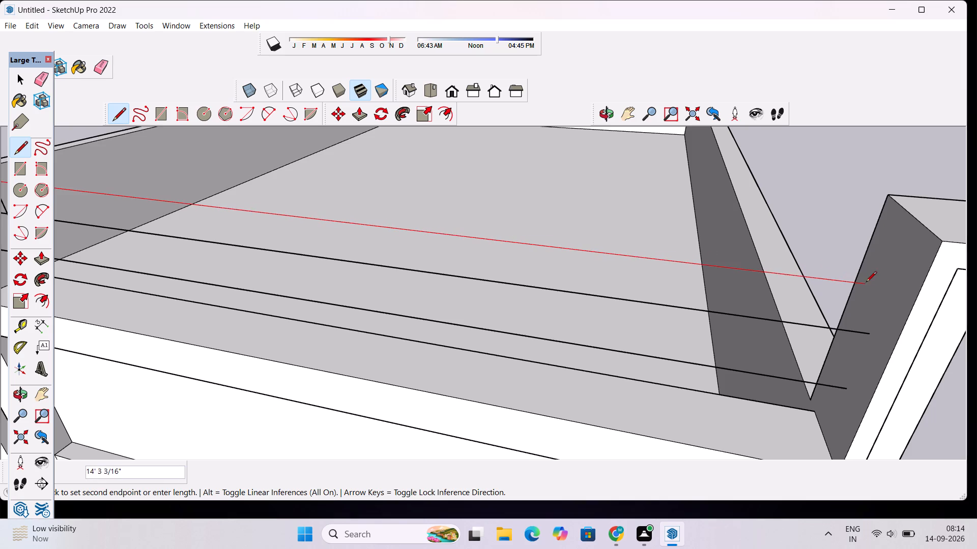
click(888, 284)
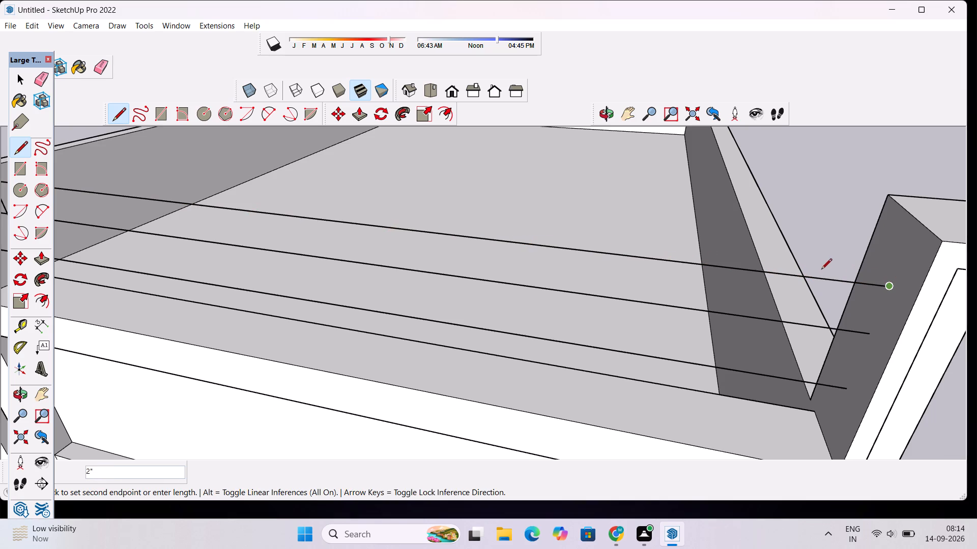
key(space)
Draw a line about 14' 6" long from the topmost circle's centre along the red axis to the corner post's face.
text(p)
scroll(643, 276, down, 2)
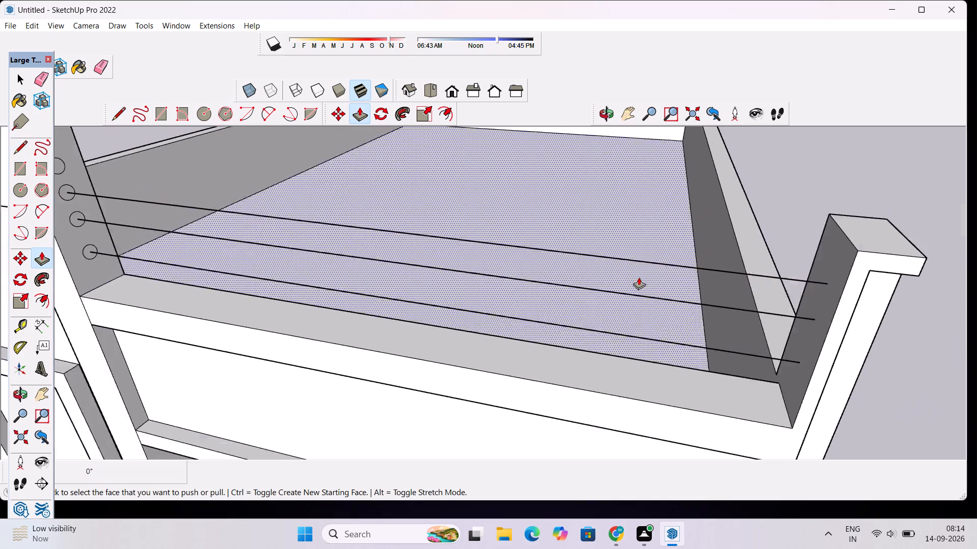
scroll(639, 277, down, 7)
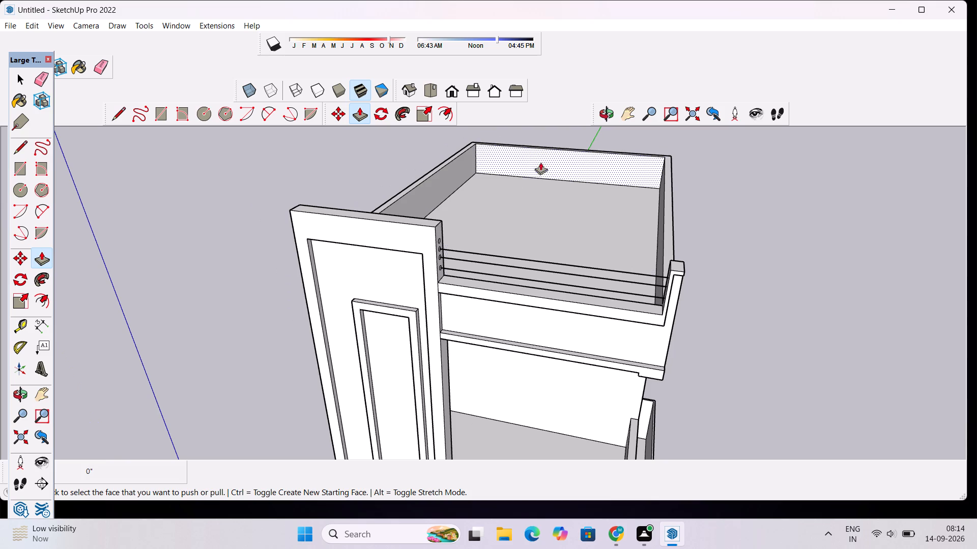
scroll(459, 234, up, 8)
key(l)
scroll(347, 257, up, 1)
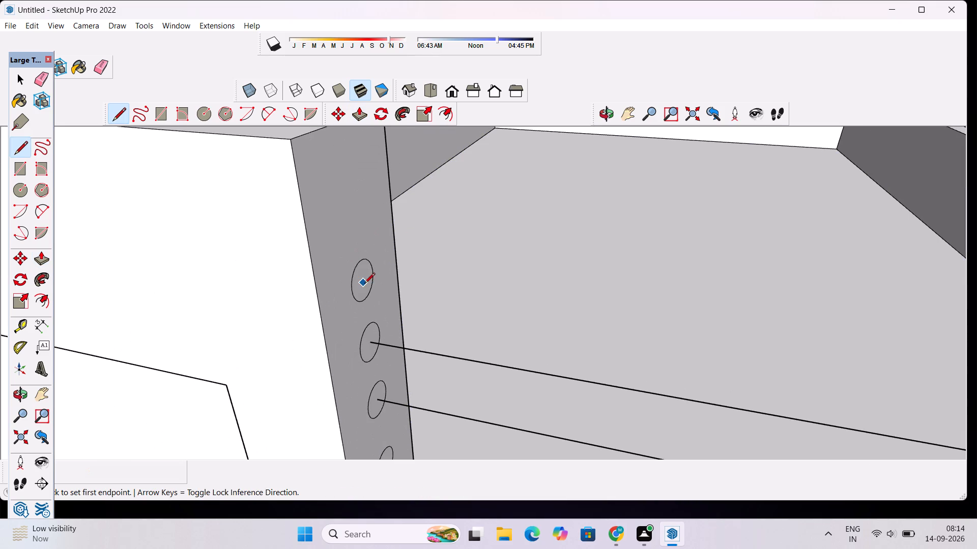
click(361, 282)
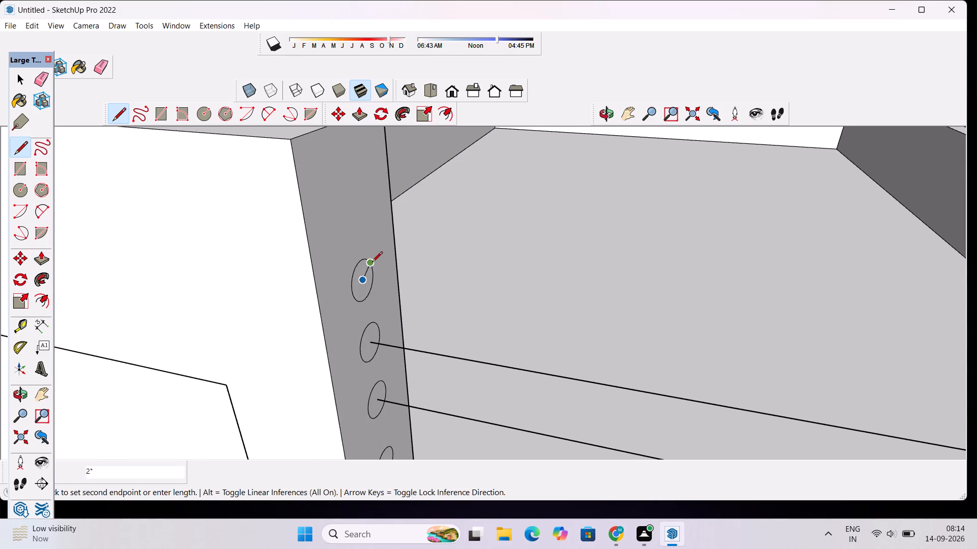
scroll(376, 261, down, 13)
scroll(517, 250, down, 4)
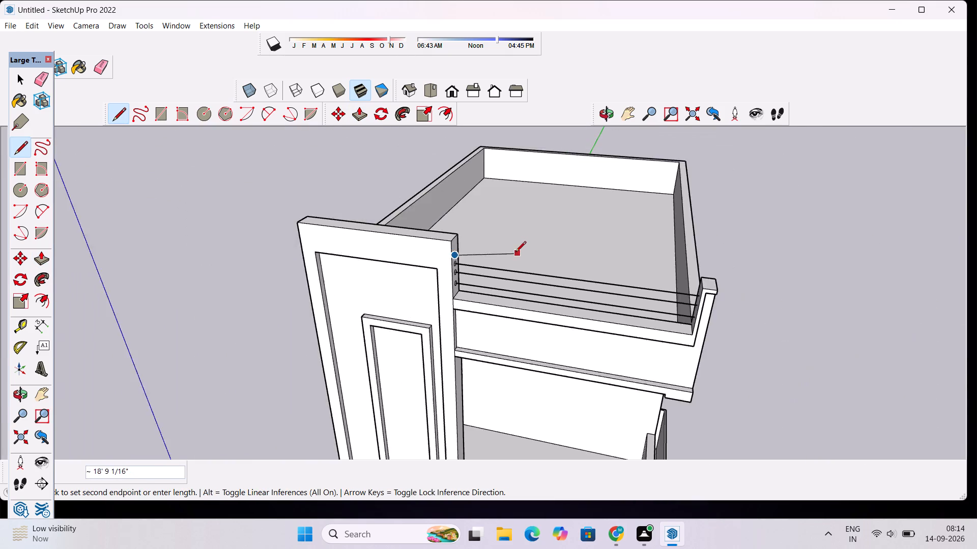
scroll(515, 253, down, 3)
scroll(531, 263, up, 6)
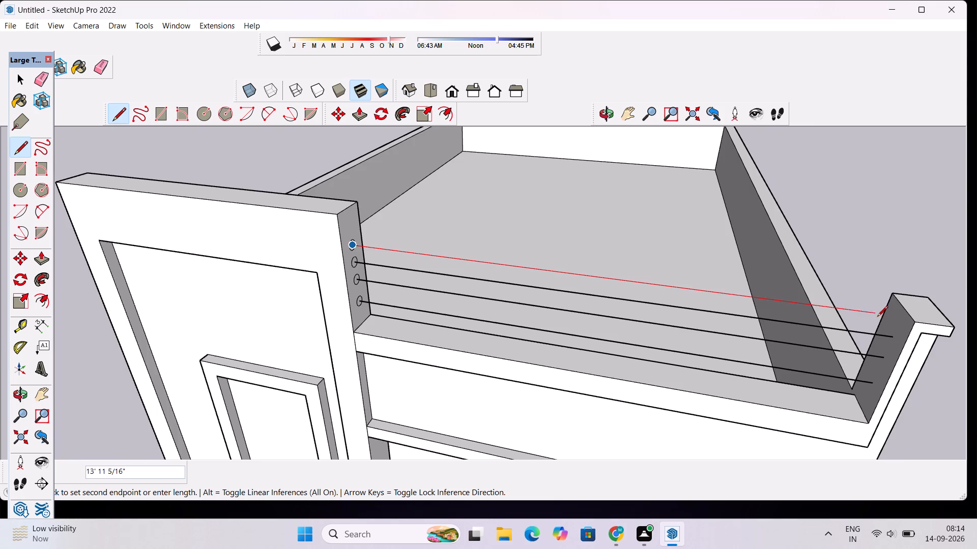
scroll(877, 317, up, 2)
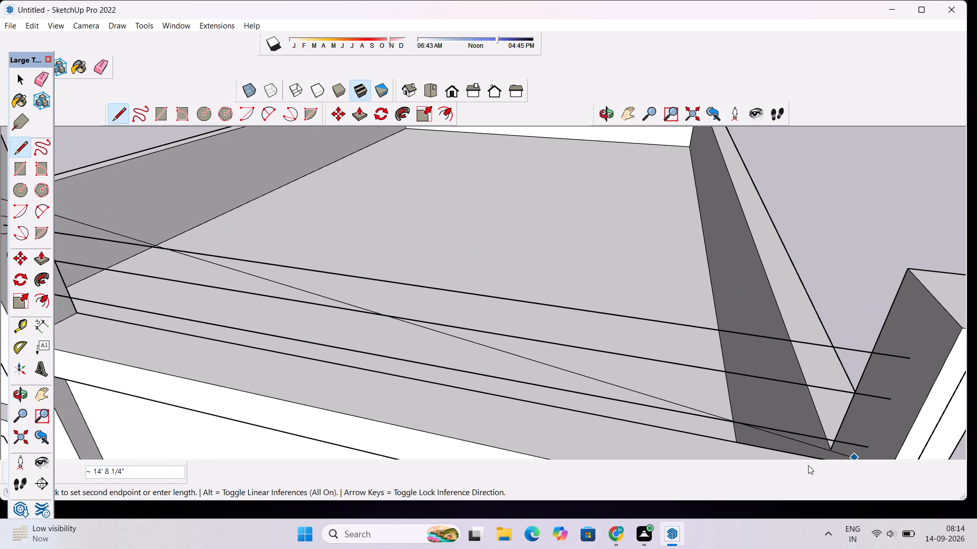
click(927, 318)
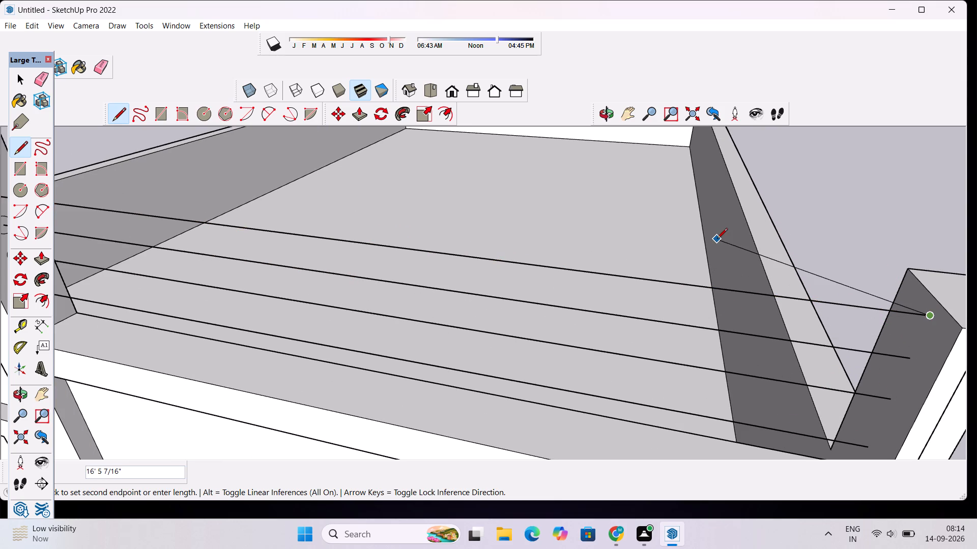
key(space)
Sweep the lowest circle on the tall column along its centre line with Follow Me to form the bottom railing bar.
scroll(291, 281, down, 3)
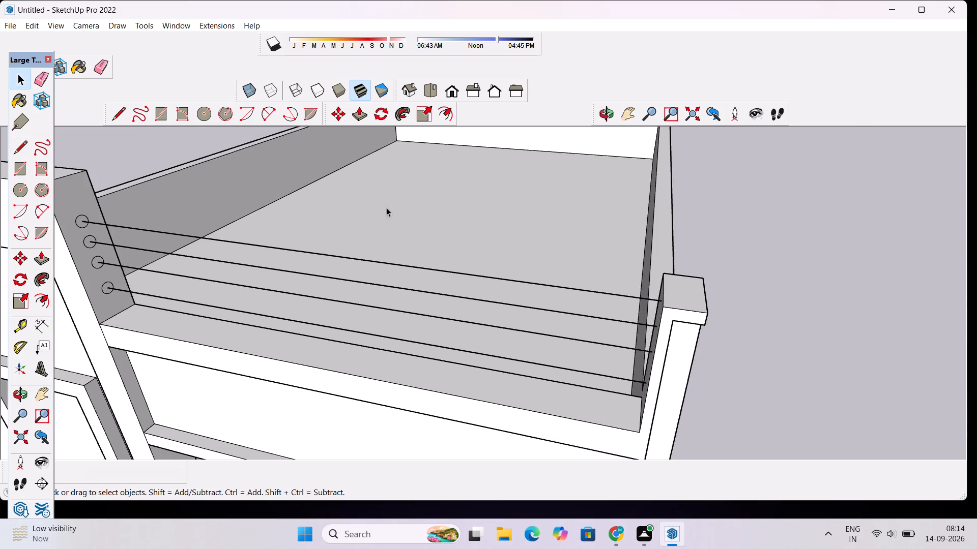
click(608, 113)
drag(474, 293, 430, 259)
scroll(163, 186, down, 1)
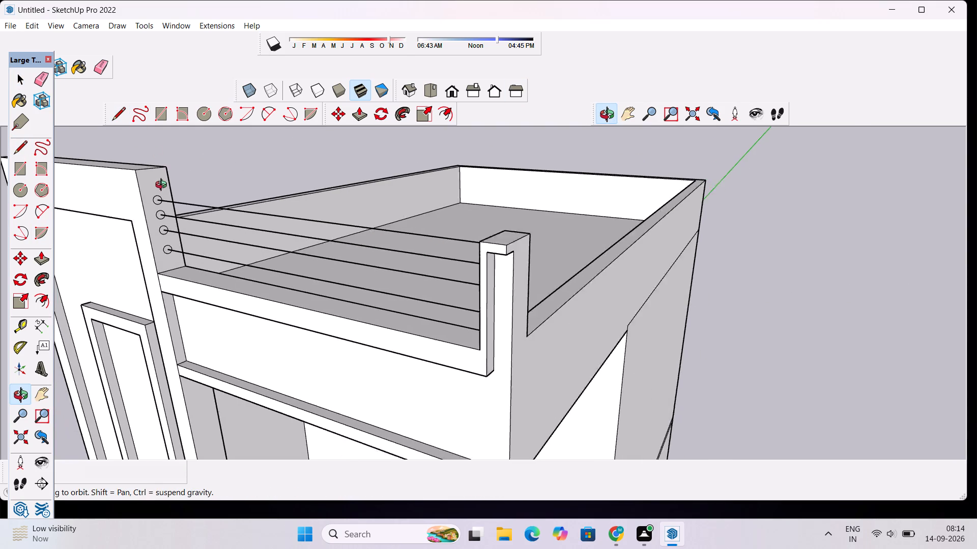
scroll(163, 186, down, 2)
scroll(135, 228, up, 3)
shift+drag(135, 229, 181, 268)
shift+scroll(203, 259, up, 4)
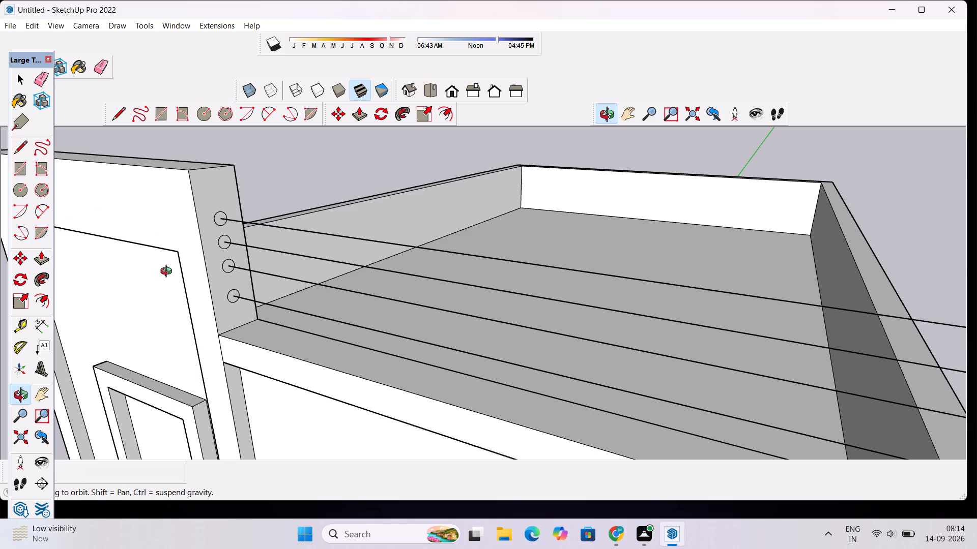
key(space)
scroll(233, 301, up, 2)
double_click(232, 293)
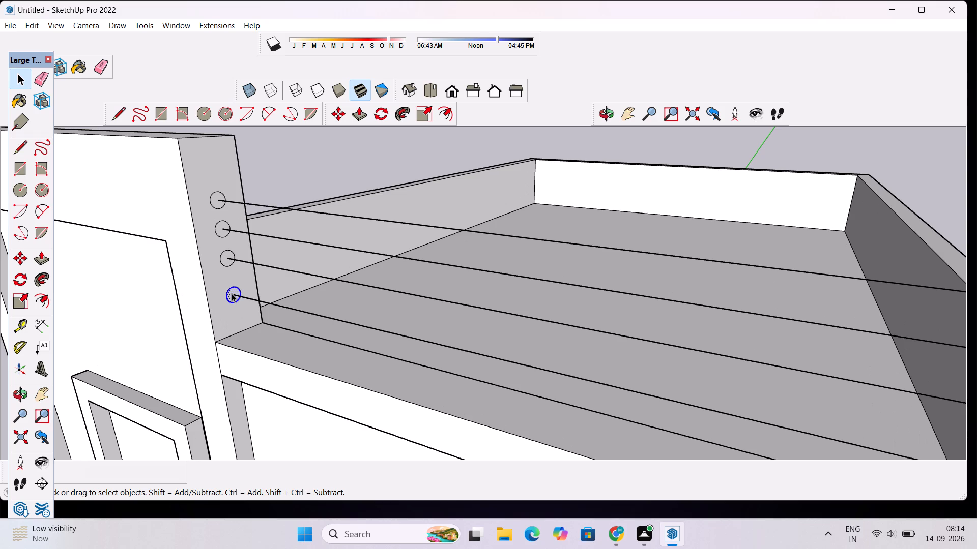
ctrl+click(248, 297)
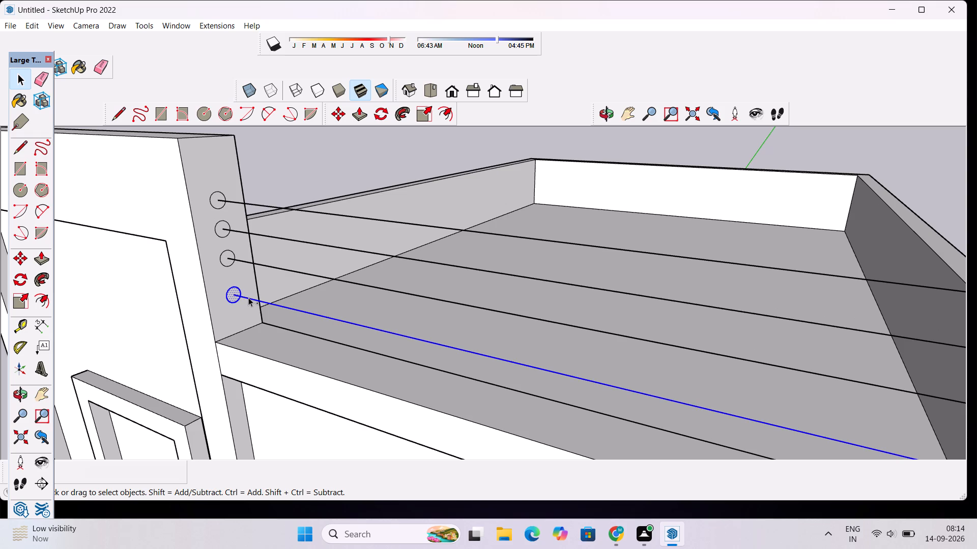
click(41, 283)
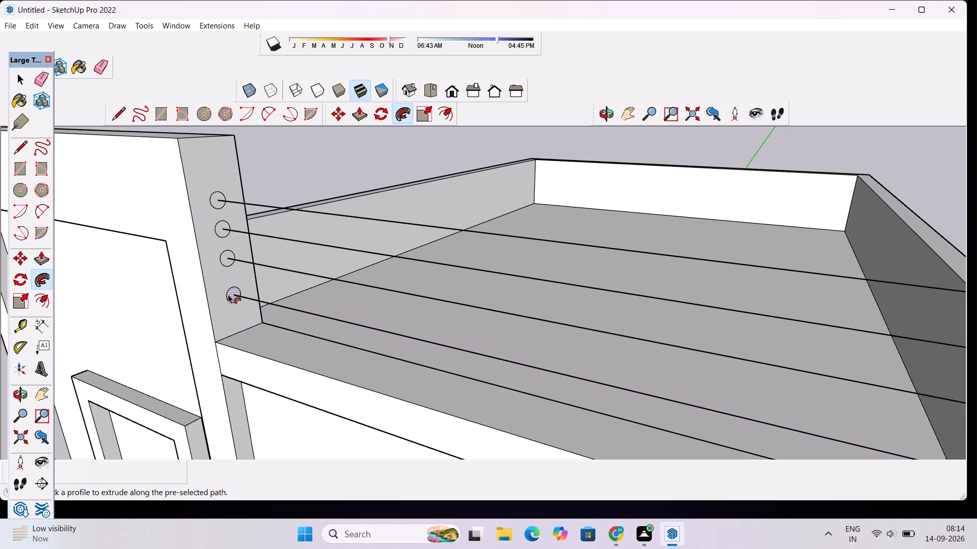
click(228, 294)
Sweep the second circle from the bottom with Follow Me to form a round bar reaching the corner post.
key(space)
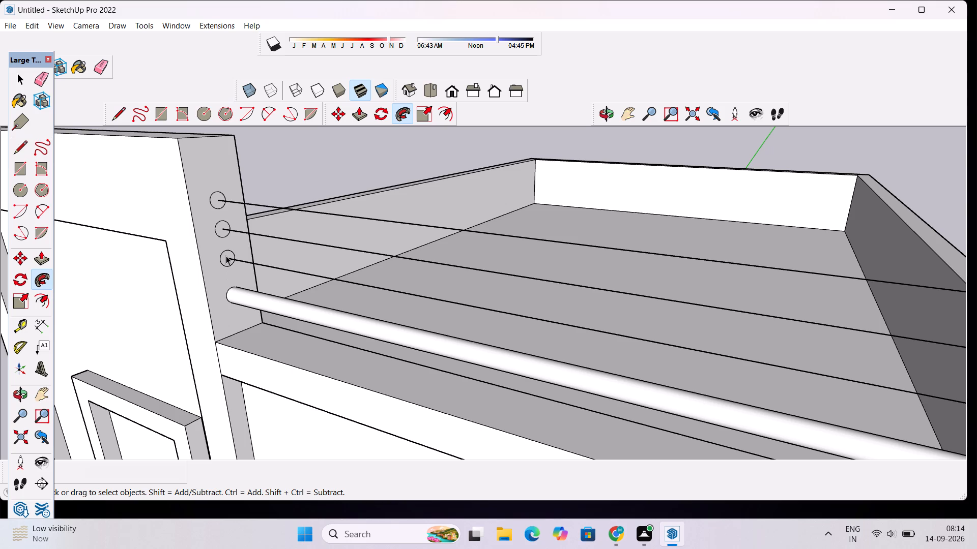
double_click(225, 255)
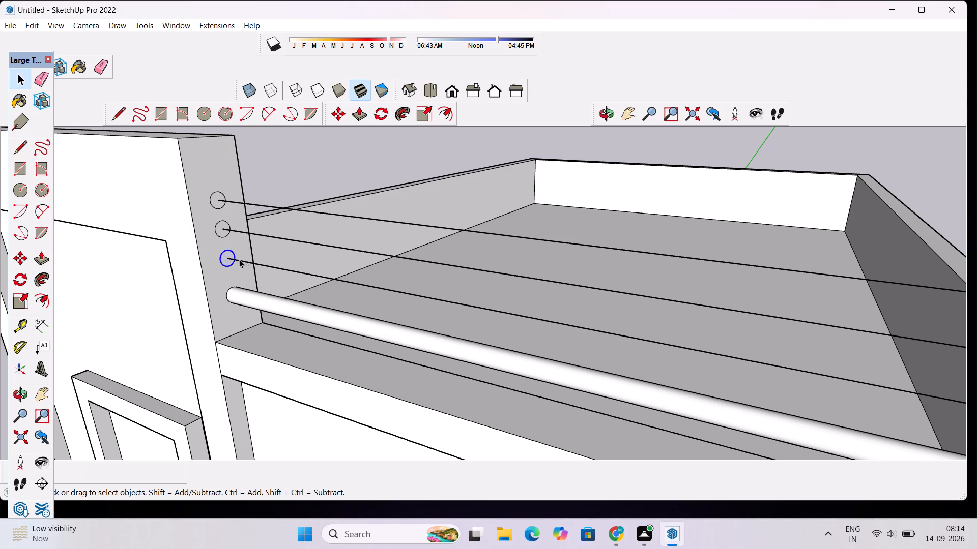
ctrl+click(239, 259)
click(40, 280)
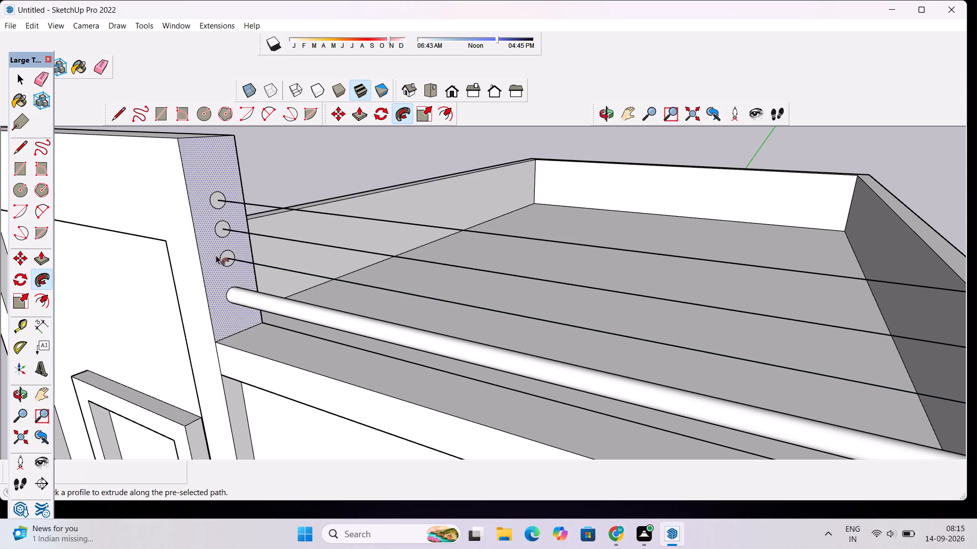
click(223, 256)
Sweep the third circle from the bottom along its centre line with Follow Me to form the third railing bar.
key(space)
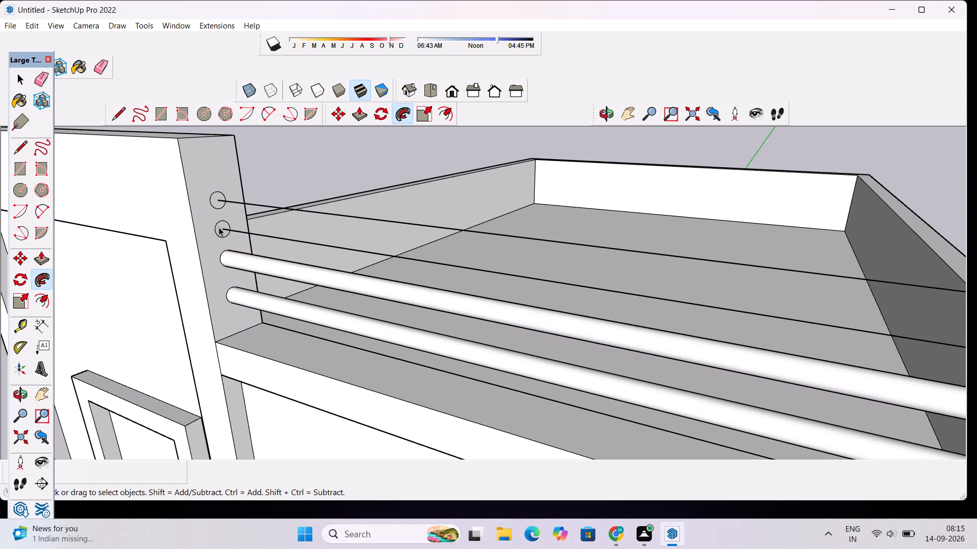
double_click(219, 227)
ctrl+click(236, 229)
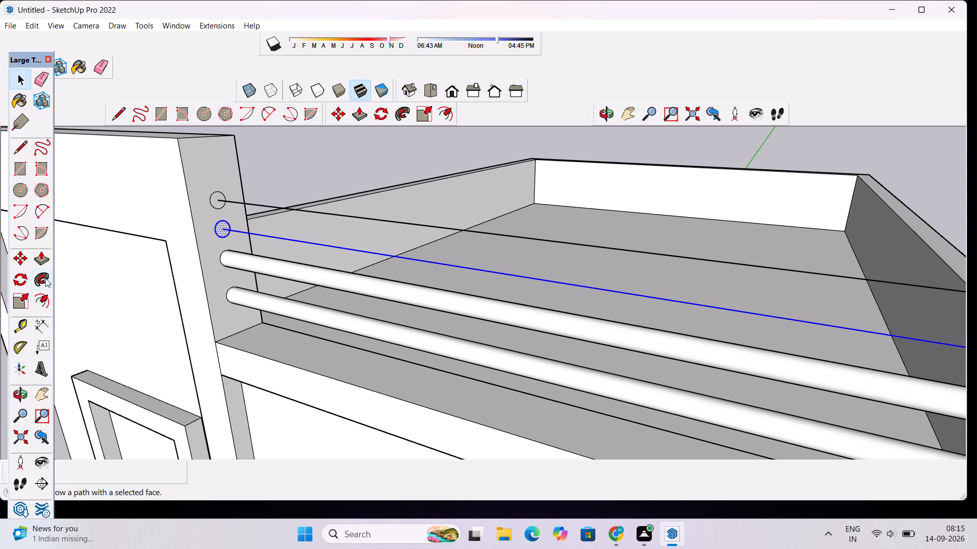
click(44, 278)
click(222, 230)
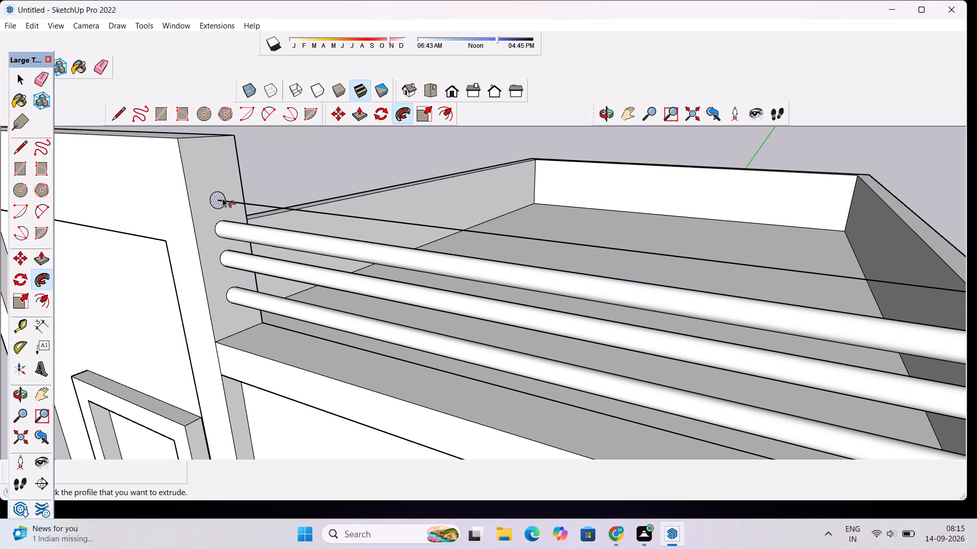
Sweep the topmost circle along its centre line with Follow Me to form the top railing bar.
key(space)
double_click(214, 201)
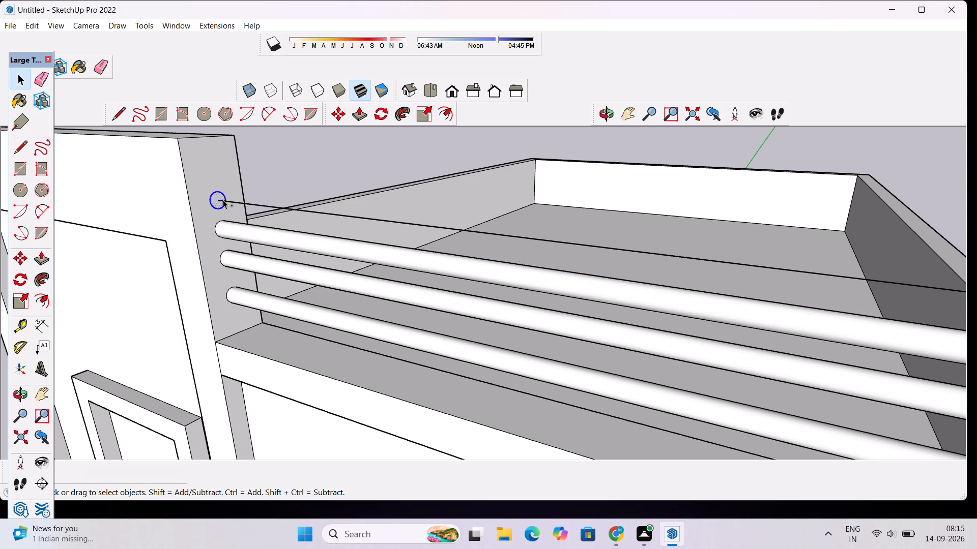
ctrl+click(226, 200)
click(42, 276)
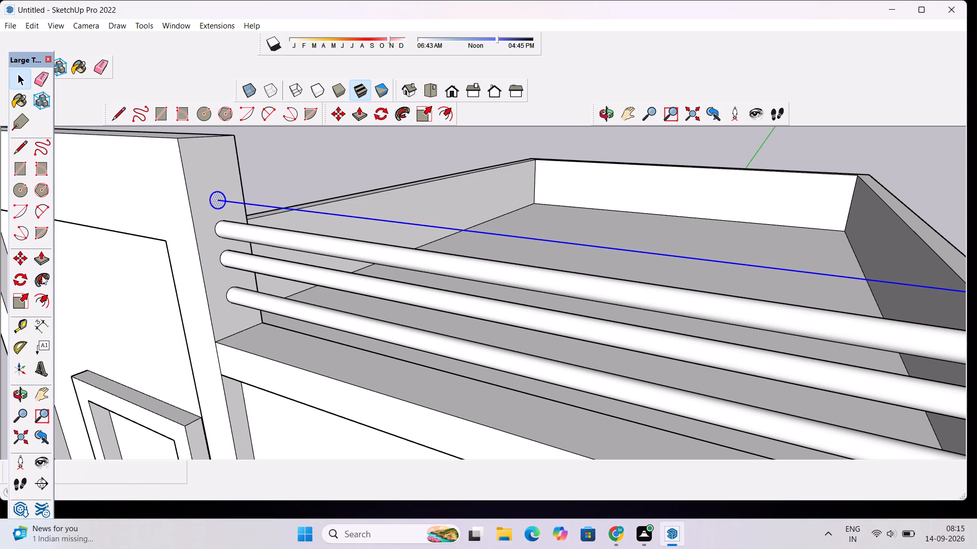
click(212, 200)
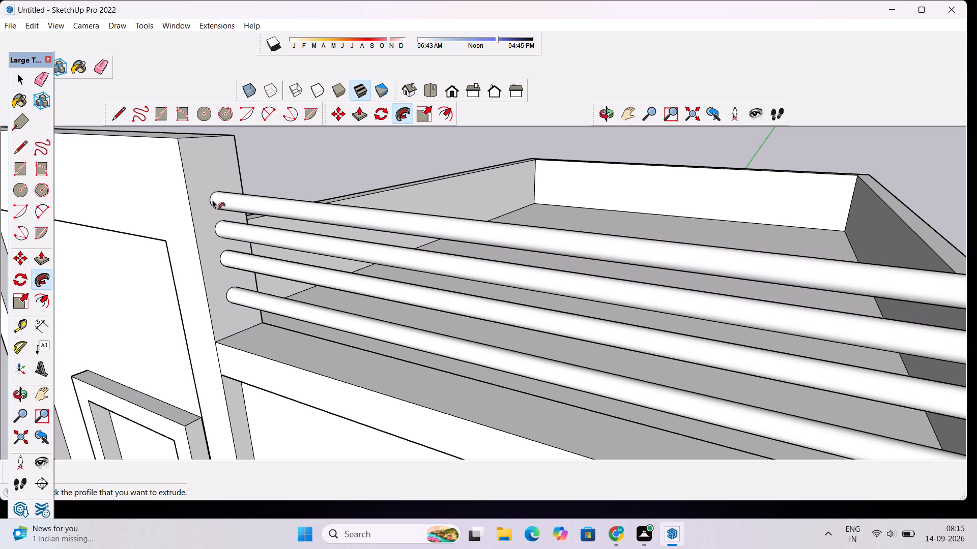
Examine the four-bar railing between the tall column and the corner post from the front of the house.
scroll(208, 204, down, 19)
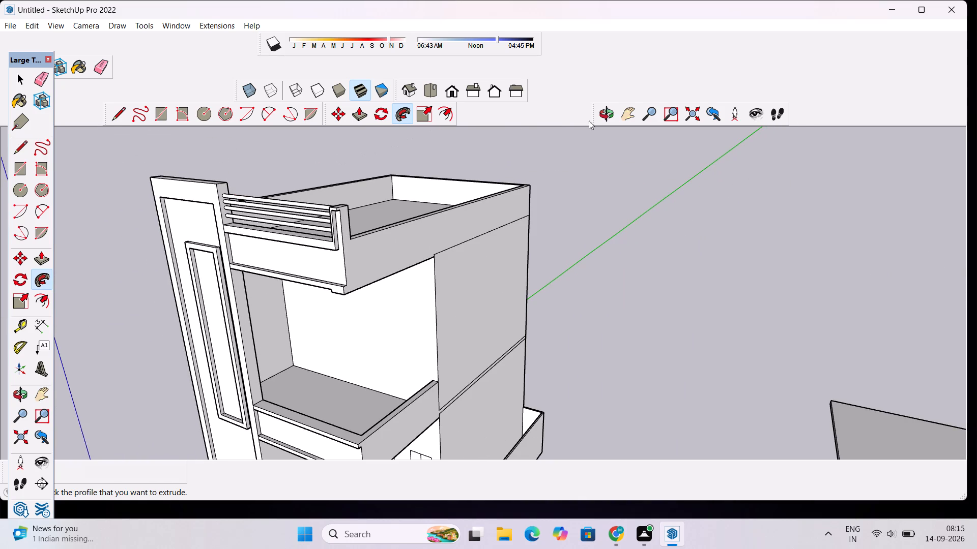
click(606, 112)
drag(378, 234, 462, 181)
scroll(336, 228, down, 3)
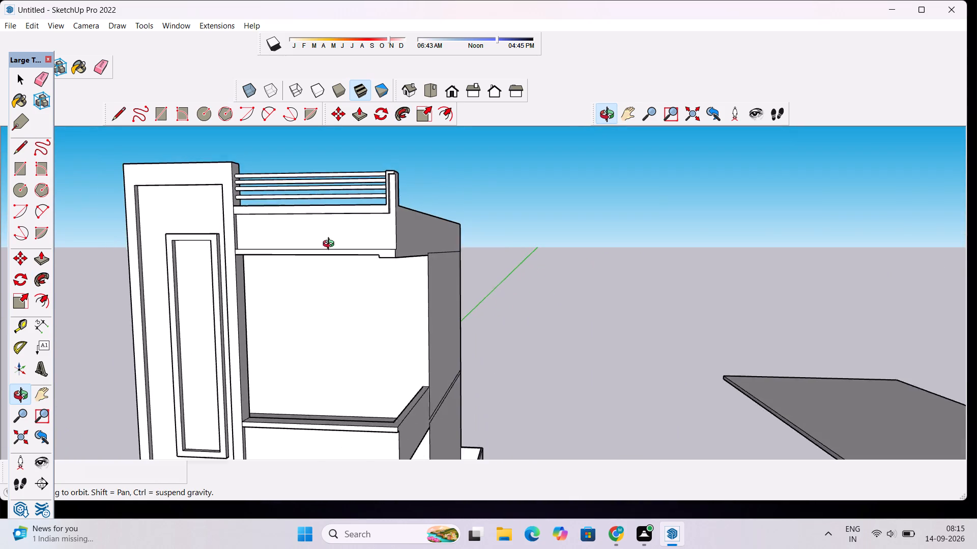
scroll(331, 245, down, 3)
scroll(285, 215, up, 3)
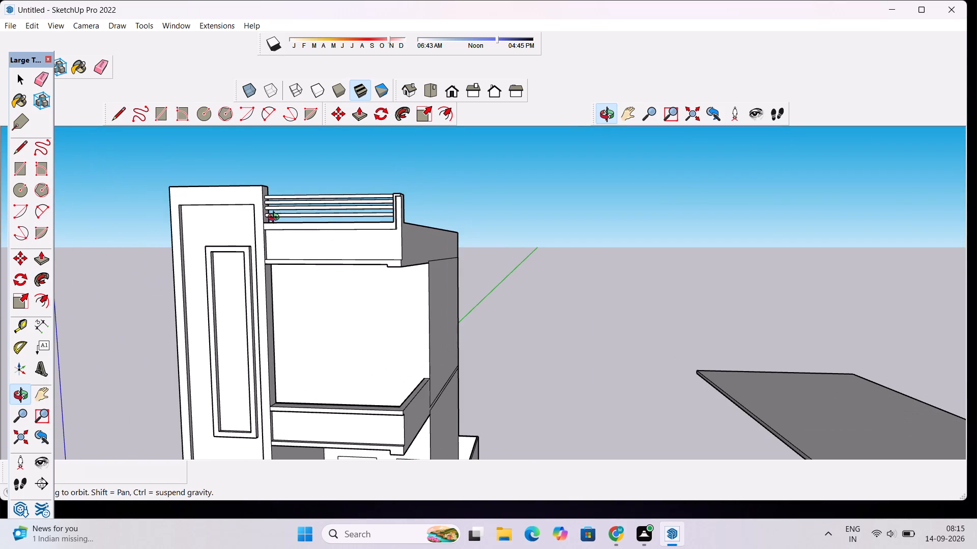
shift+drag(263, 224, 348, 274)
scroll(348, 274, up, 1)
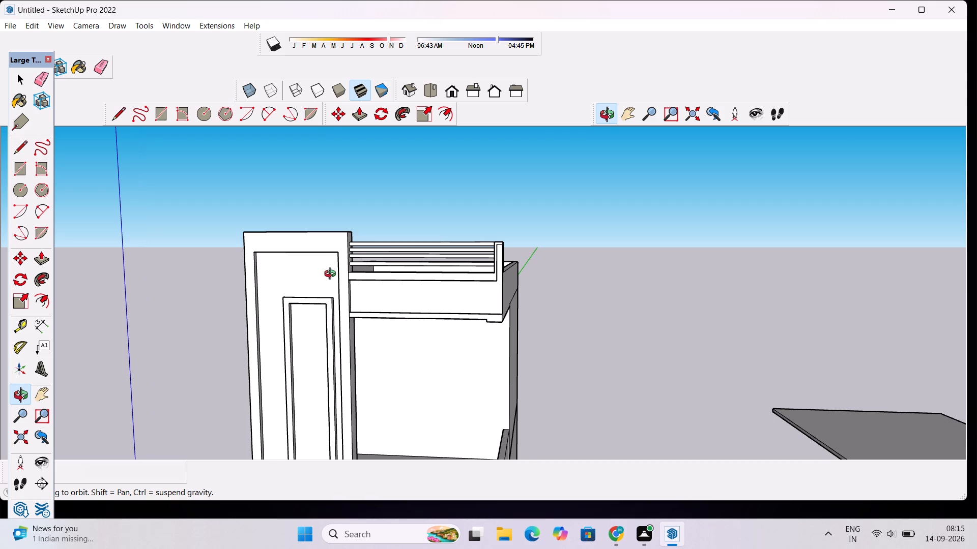
scroll(332, 275, up, 5)
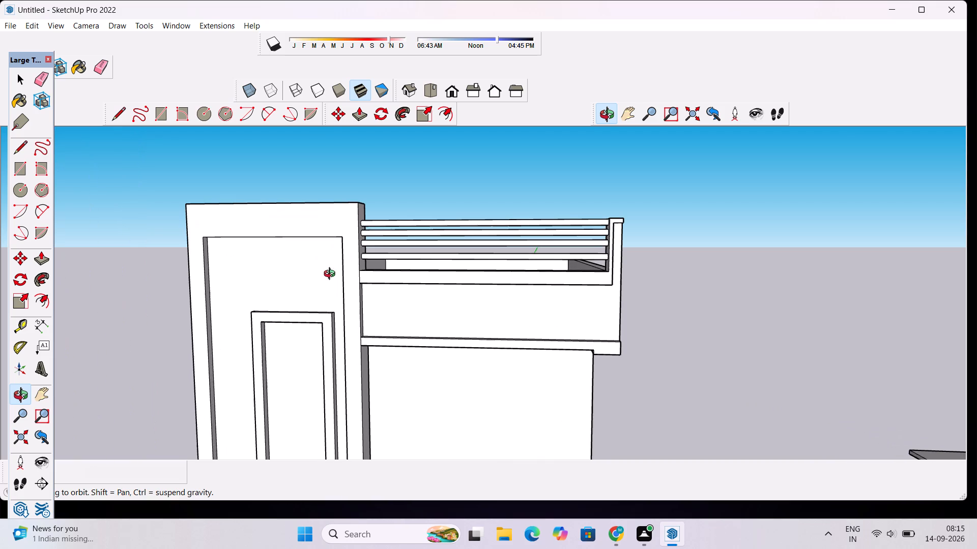
scroll(325, 277, down, 5)
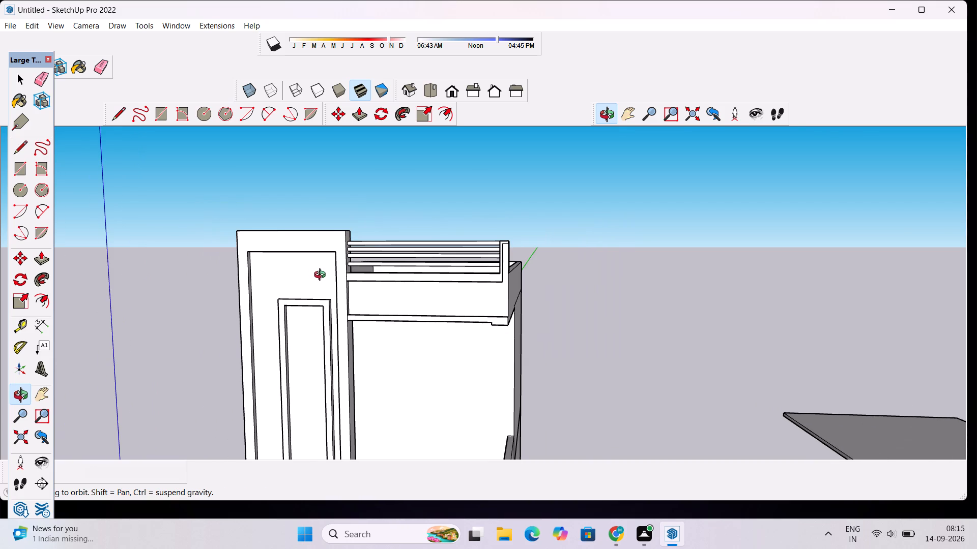
scroll(288, 249, down, 4)
scroll(275, 259, up, 7)
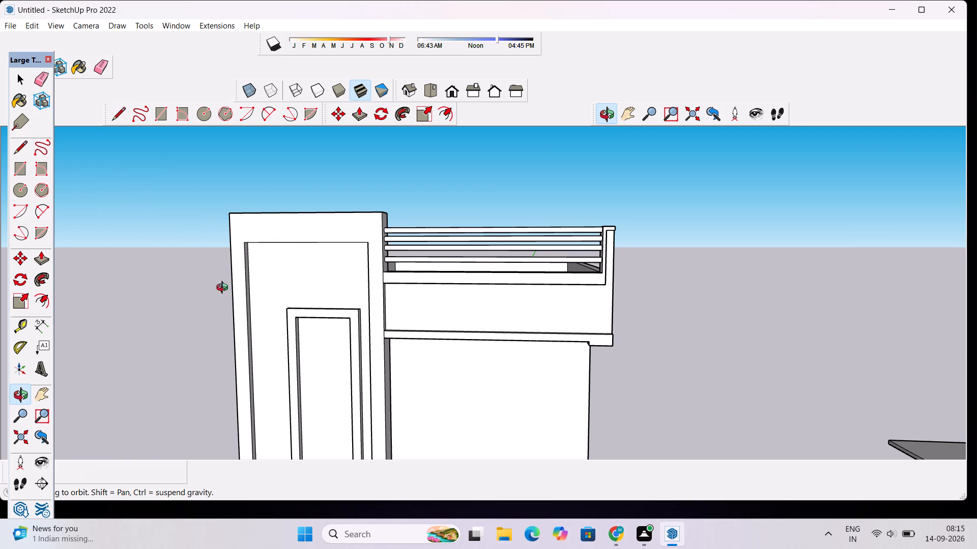
Examine the whole house from its front and side, from the roof railing down to the compound wall.
scroll(240, 296, down, 4)
scroll(322, 261, down, 4)
drag(422, 314, 372, 353)
scroll(351, 337, up, 1)
scroll(351, 335, down, 1)
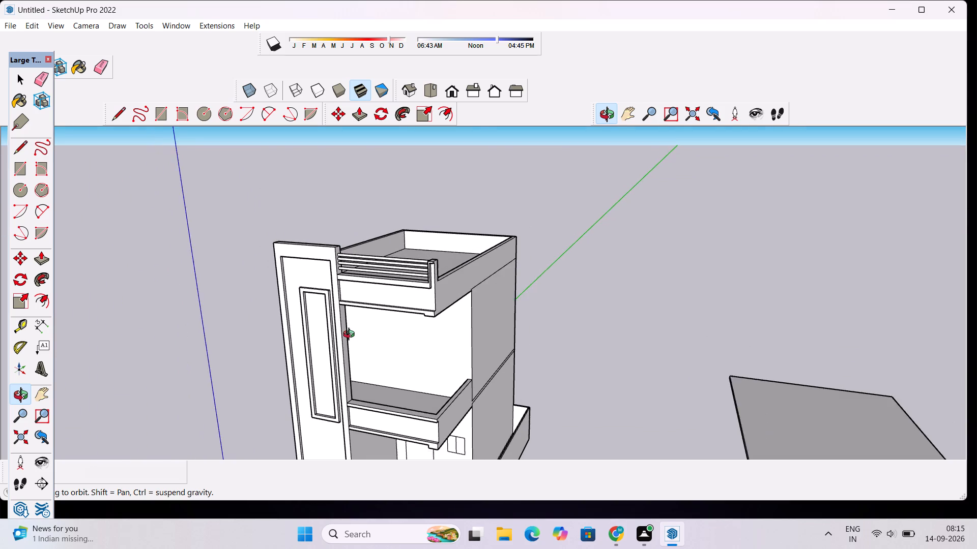
scroll(351, 335, down, 1)
shift+drag(349, 340, 358, 297)
scroll(361, 276, down, 4)
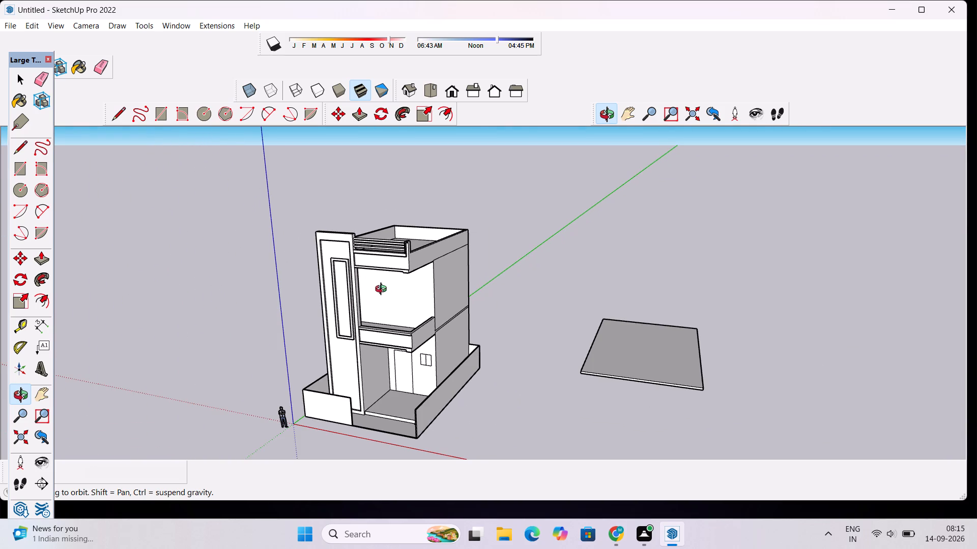
drag(381, 303, 339, 304)
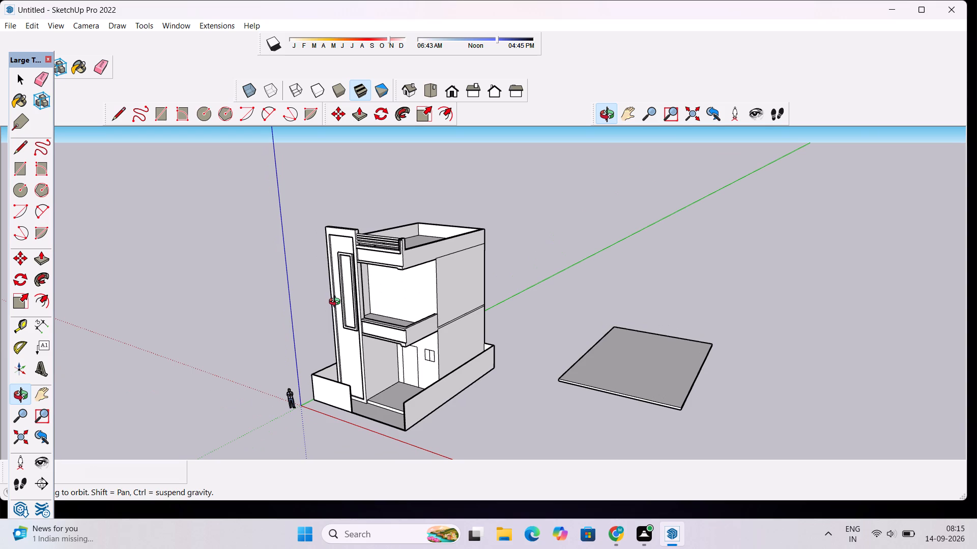
scroll(355, 293, up, 4)
drag(336, 320, 540, 263)
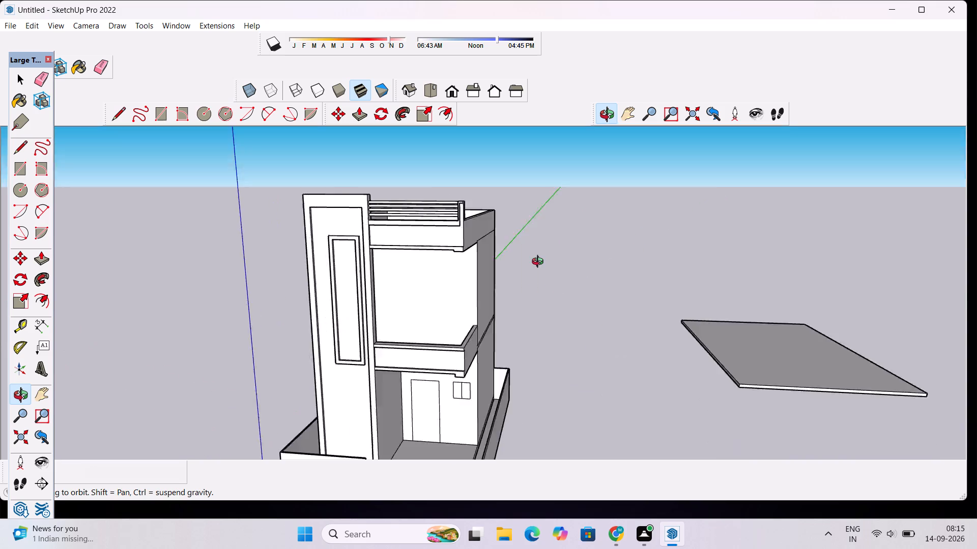
drag(540, 263, 298, 316)
scroll(304, 311, down, 9)
scroll(378, 390, up, 9)
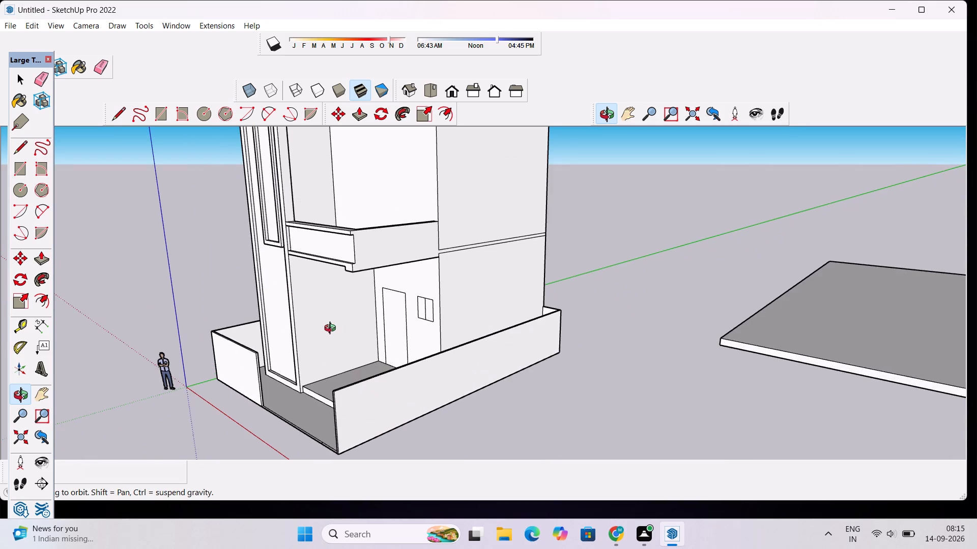
Examine the balcony parapet below the roof from several sides, comparing it with the finished four-bar railing above.
scroll(323, 317, up, 3)
shift+drag(322, 309, 356, 381)
scroll(391, 302, up, 5)
drag(459, 289, 246, 329)
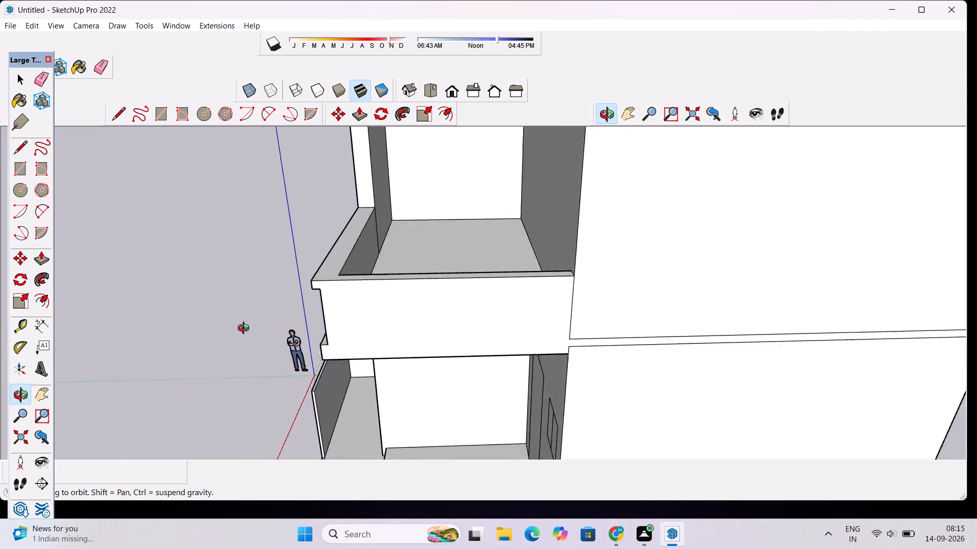
drag(246, 329, 535, 281)
scroll(539, 256, down, 4)
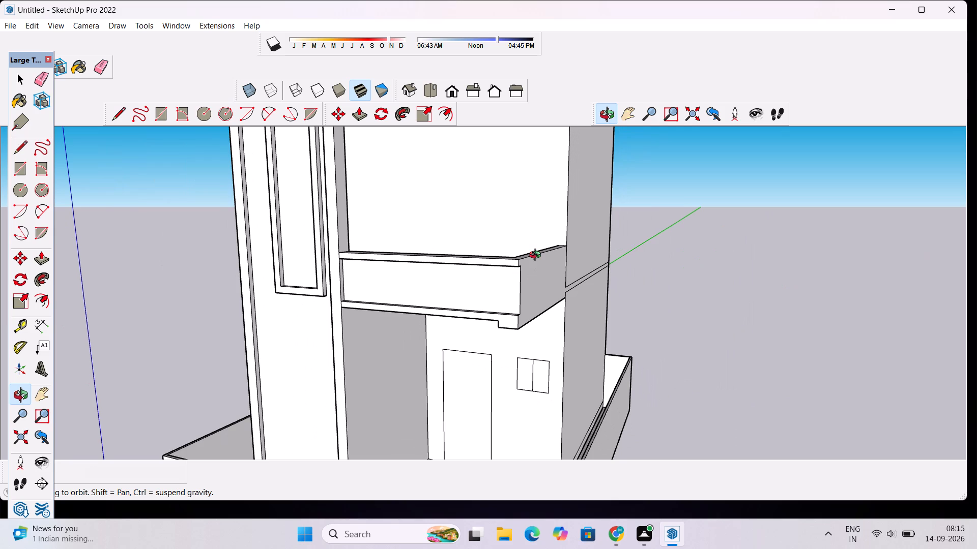
scroll(471, 251, down, 2)
drag(471, 234, 471, 299)
scroll(490, 320, up, 2)
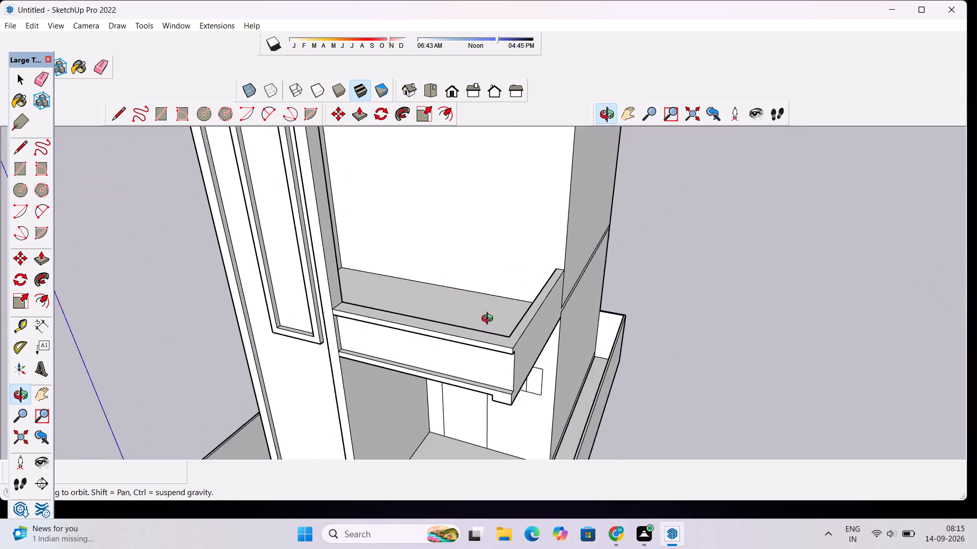
scroll(490, 320, up, 1)
drag(489, 323, 478, 354)
scroll(402, 383, up, 2)
scroll(397, 380, down, 1)
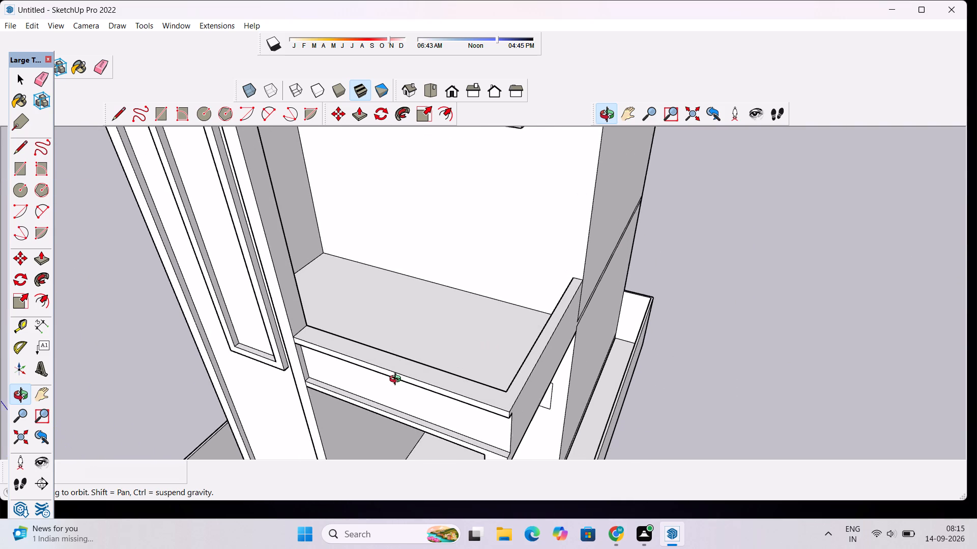
scroll(397, 380, down, 1)
scroll(300, 331, up, 1)
scroll(301, 326, down, 4)
shift+drag(423, 313, 392, 429)
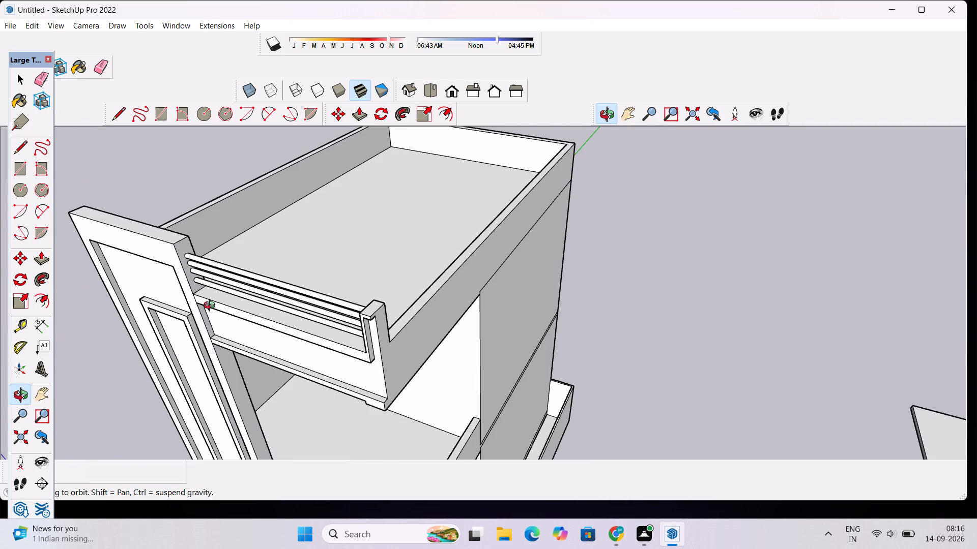
scroll(195, 297, up, 2)
scroll(196, 287, down, 4)
shift+drag(290, 377, 299, 308)
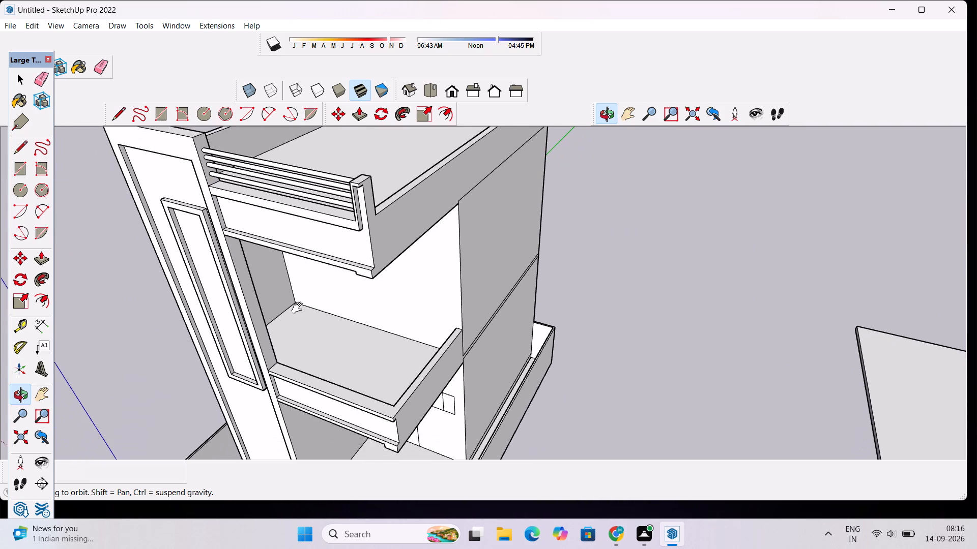
shift+drag(299, 308, 300, 304)
Draw a circle of 2" radius on the tall column's inner side face, just above the balcony's front parapet.
scroll(323, 349, up, 3)
drag(350, 364, 295, 375)
scroll(228, 322, up, 2)
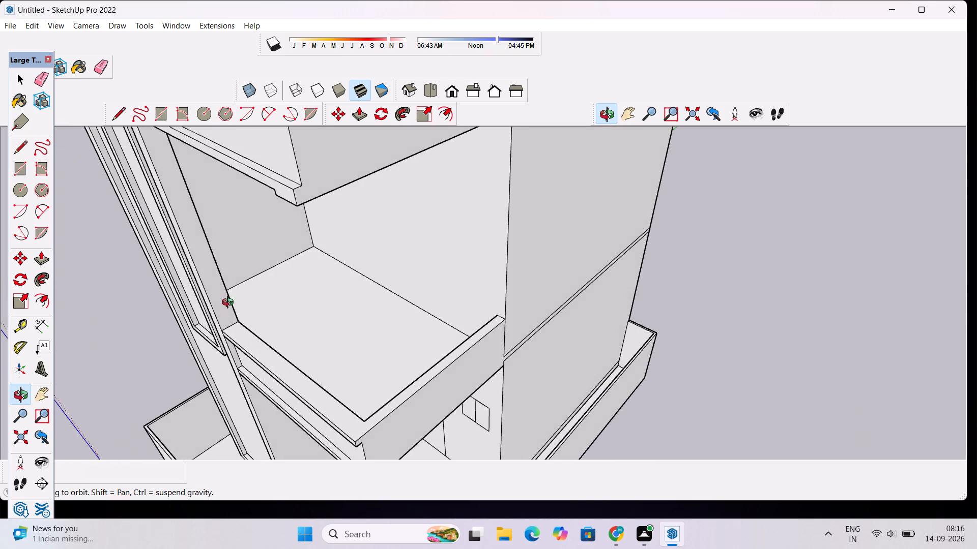
shift+drag(231, 302, 260, 347)
scroll(251, 365, up, 3)
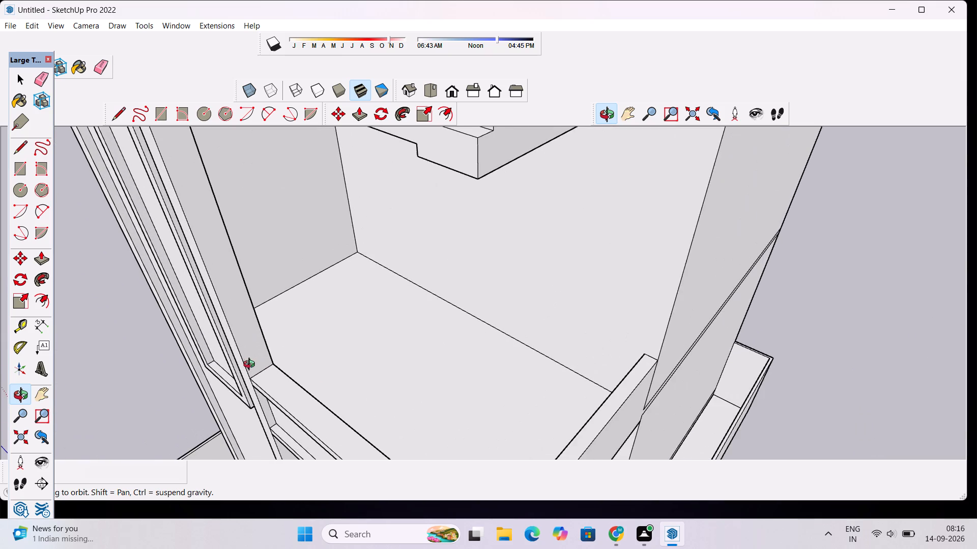
drag(342, 391, 265, 348)
scroll(243, 295, down, 3)
shift+drag(244, 299, 286, 372)
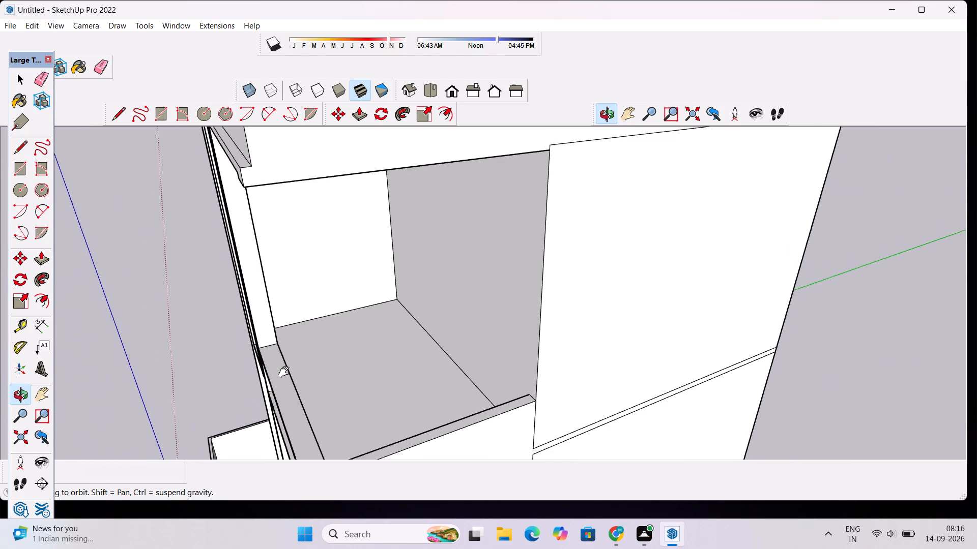
shift+drag(286, 372, 295, 402)
shift+scroll(266, 348, up, 2)
key(c)
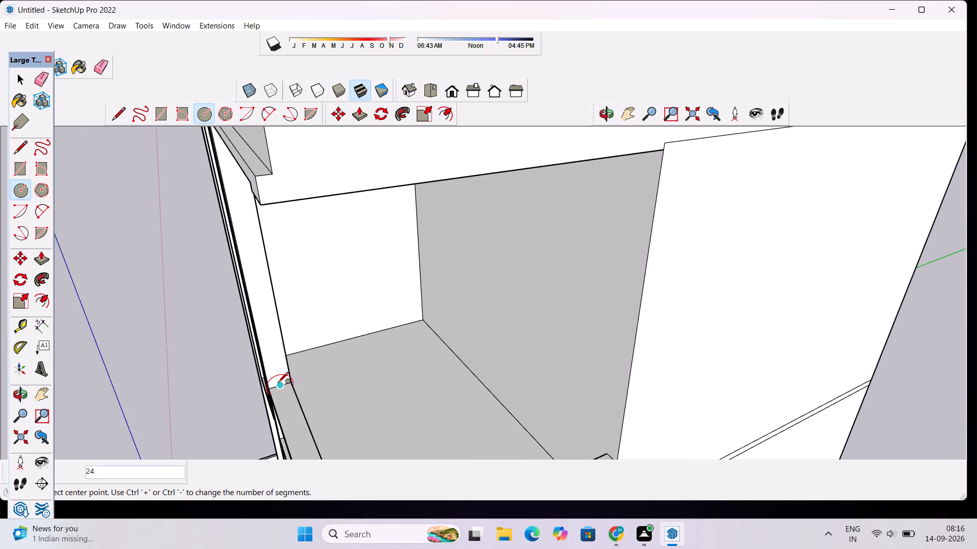
scroll(278, 384, up, 2)
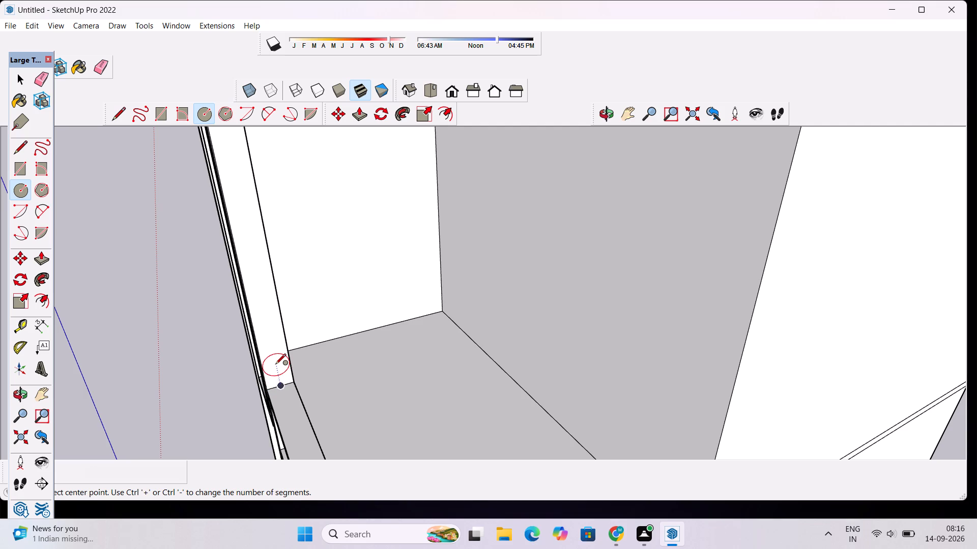
click(275, 365)
text(2")
key(Return)
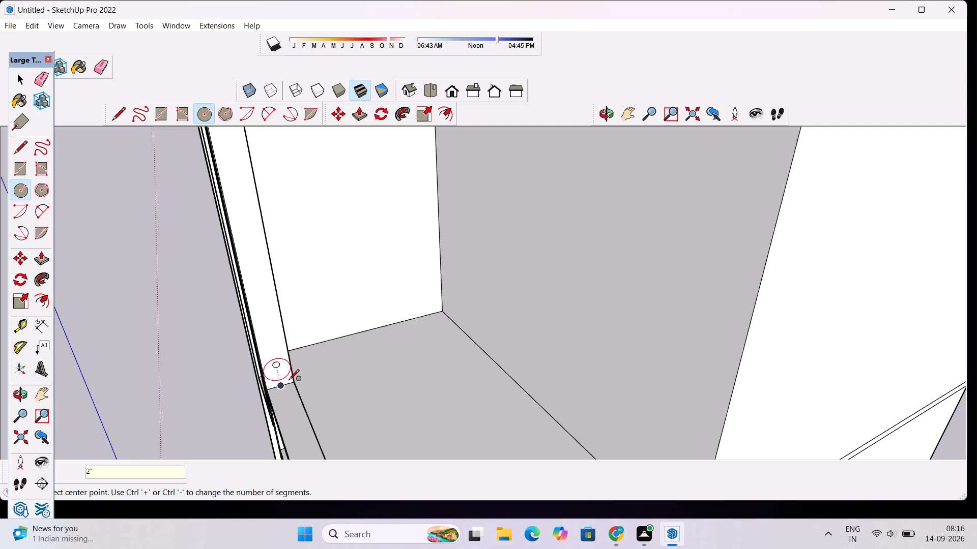
Copy the 2" circle about 10 1/8" straight up the column's side face.
scroll(291, 390, up, 11)
key(space)
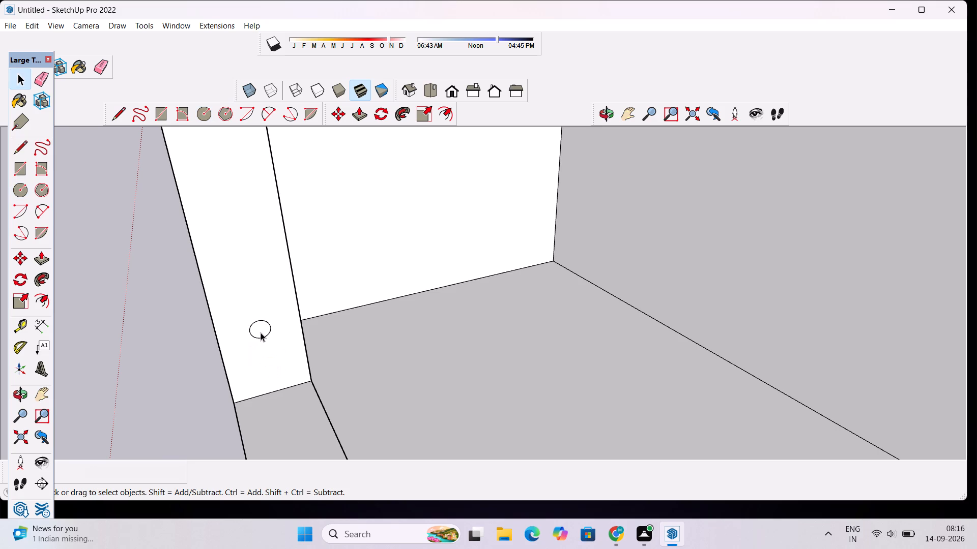
double_click(261, 332)
key(m)
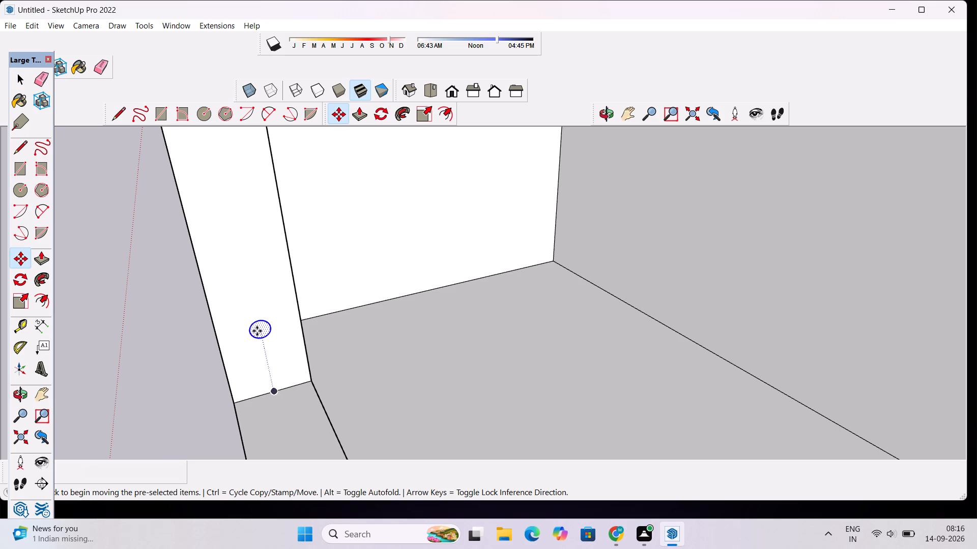
click(262, 328)
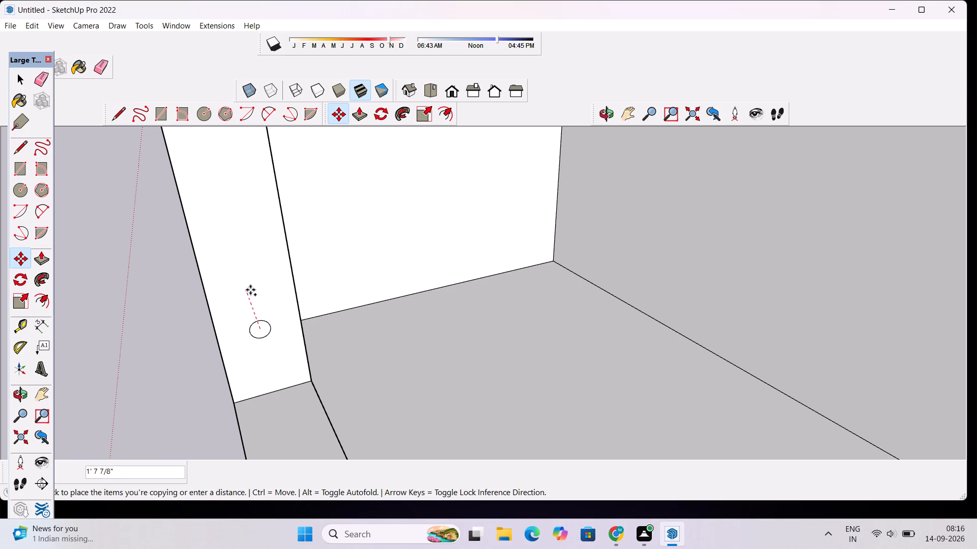
click(256, 283)
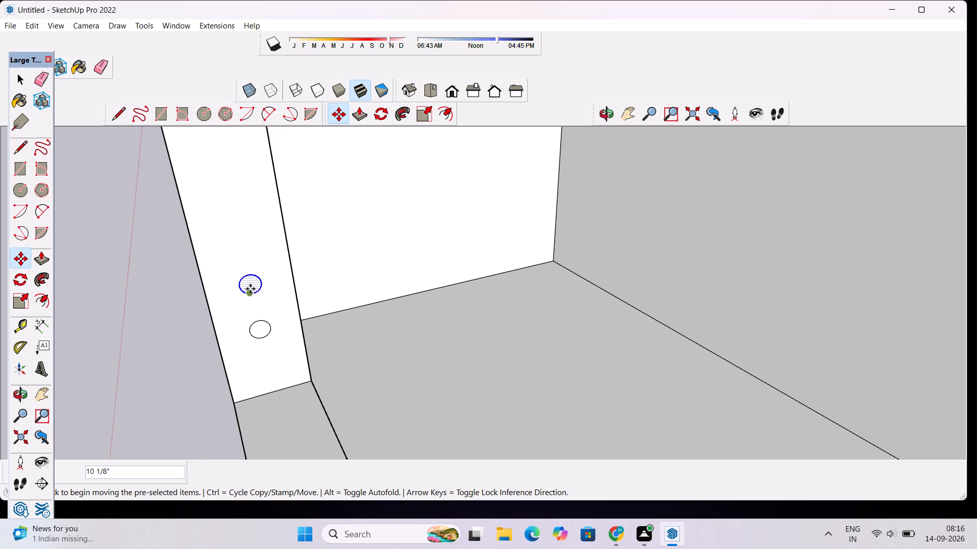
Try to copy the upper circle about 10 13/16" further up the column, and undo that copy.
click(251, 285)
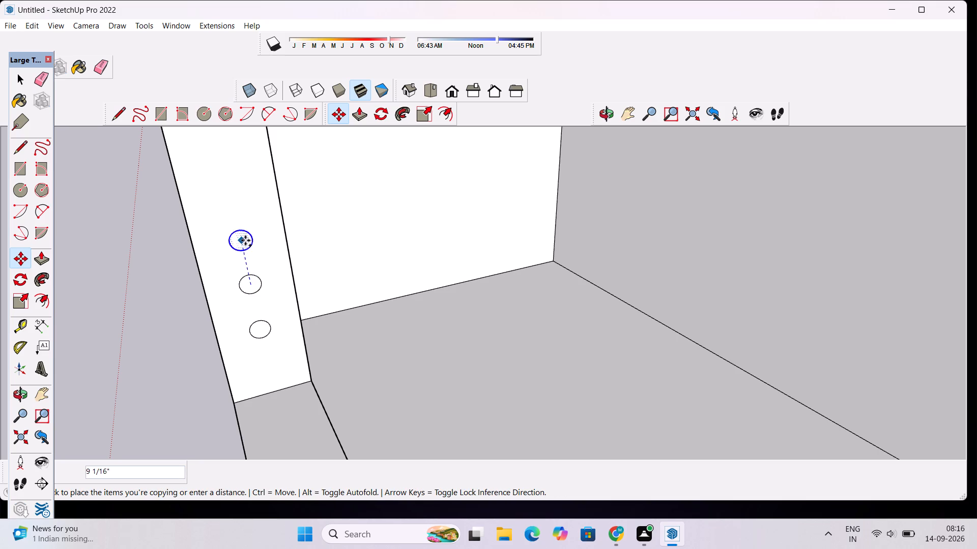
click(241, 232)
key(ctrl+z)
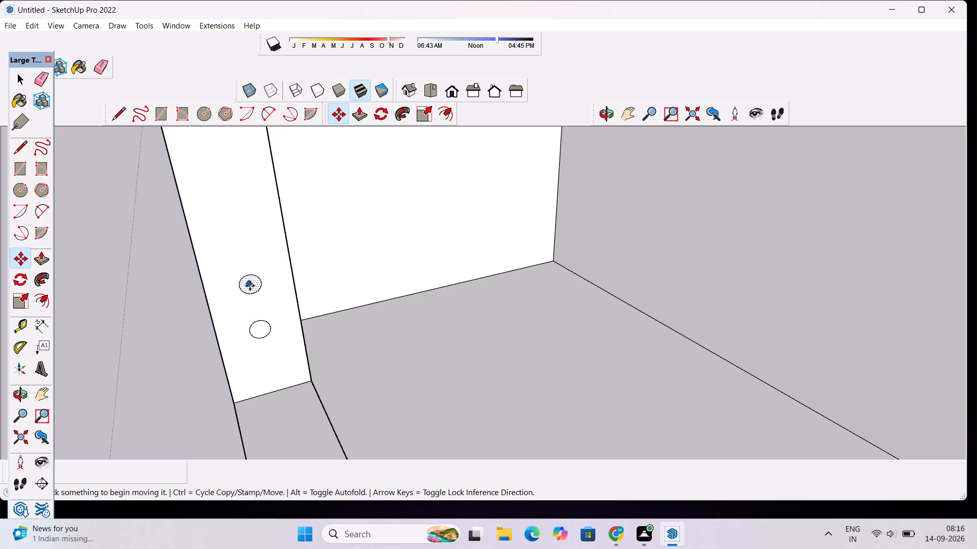
Copy the upper circle about 7 1/16" higher on the column's side face to make a third circle.
click(247, 278)
click(241, 241)
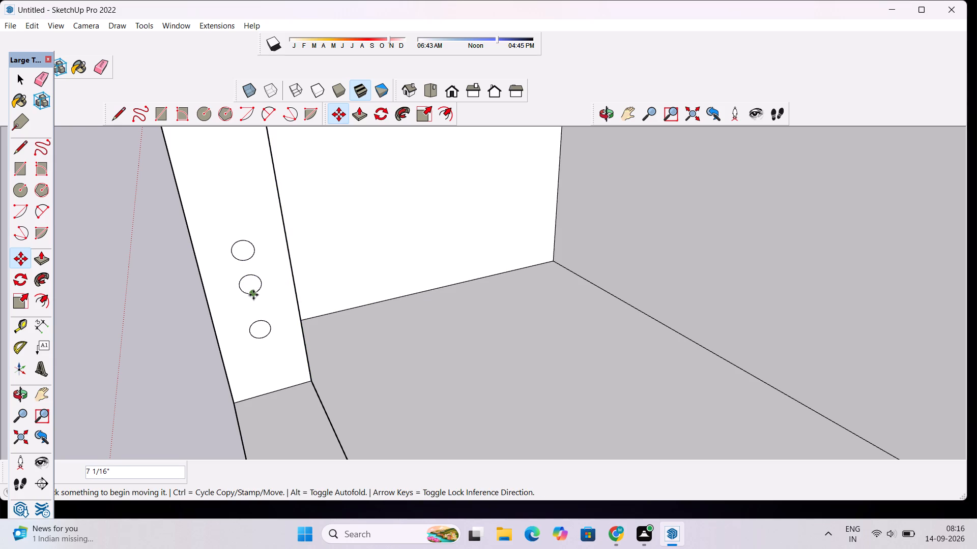
Move the middle circle down about 1 11/16" to even out the spacing between the three circles.
click(253, 295)
key(space)
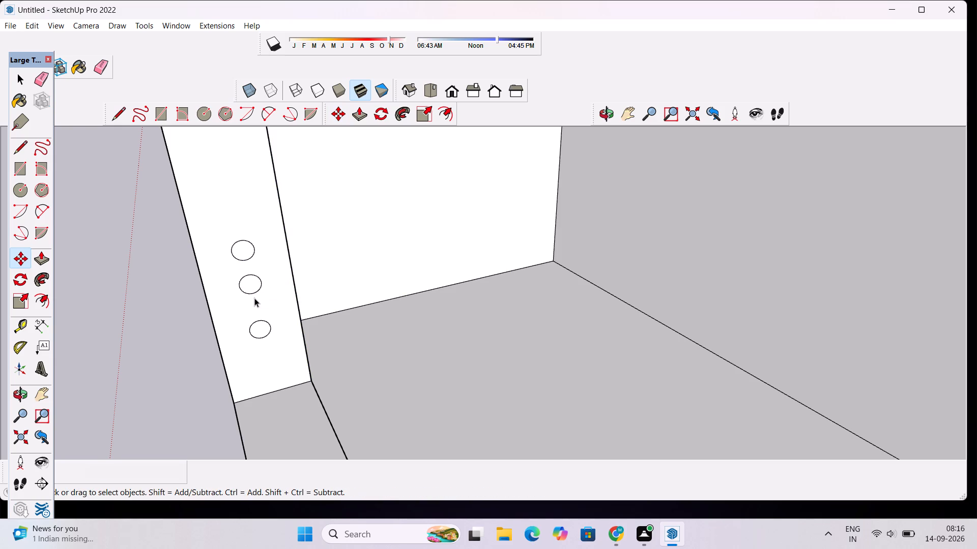
click(251, 289)
click(251, 288)
key(m)
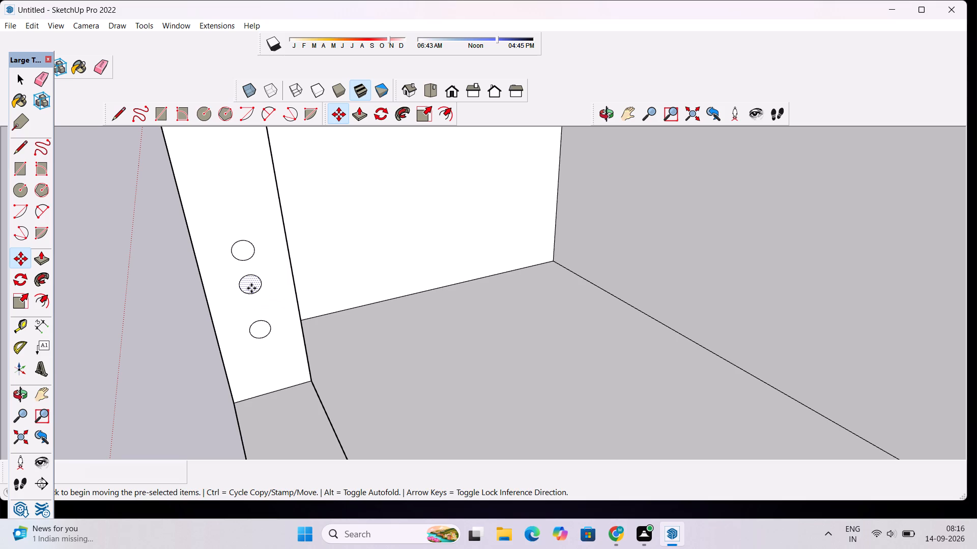
click(251, 288)
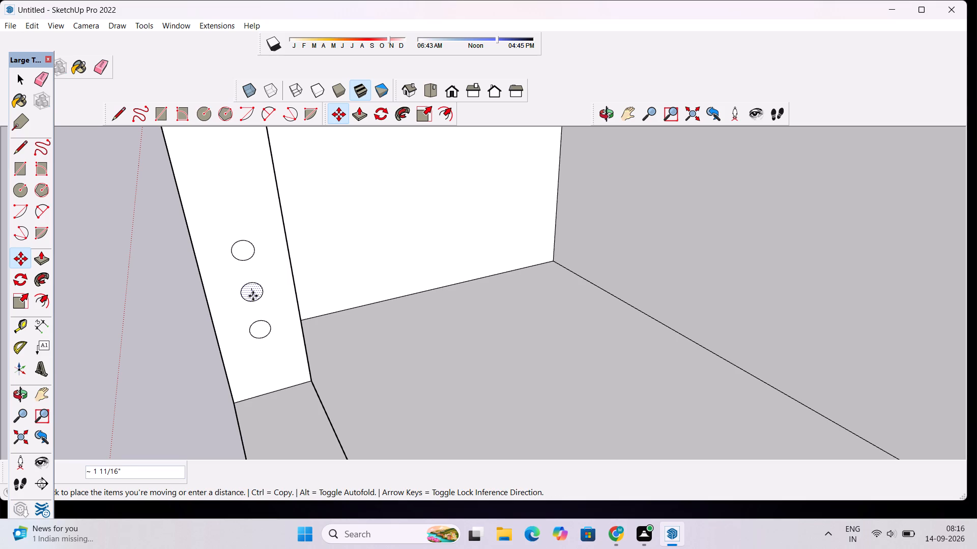
click(253, 296)
Draw a straight centre line from the lowest circle's centre along the balcony's front parapet, running past its outer corner.
click(608, 121)
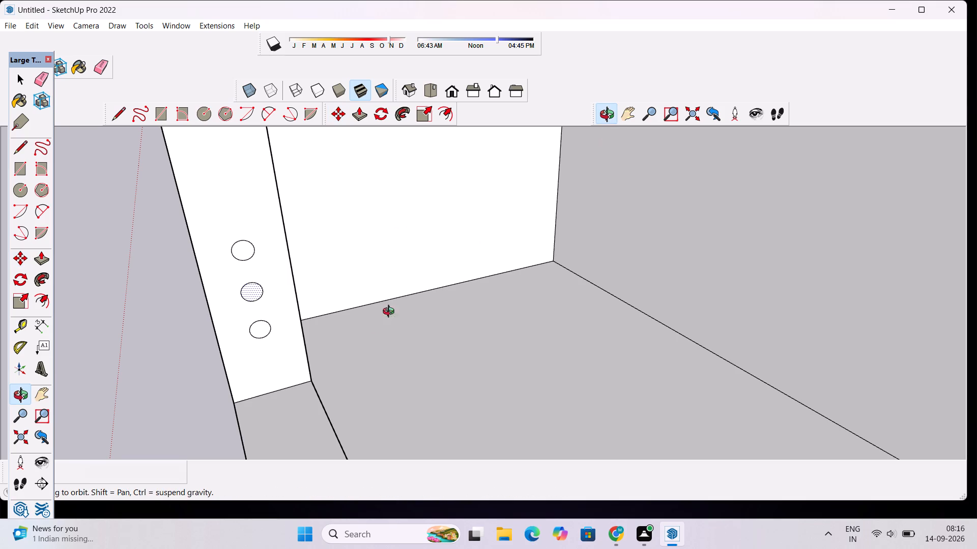
drag(380, 319, 419, 229)
scroll(420, 241, down, 5)
drag(370, 275, 397, 321)
scroll(422, 275, down, 3)
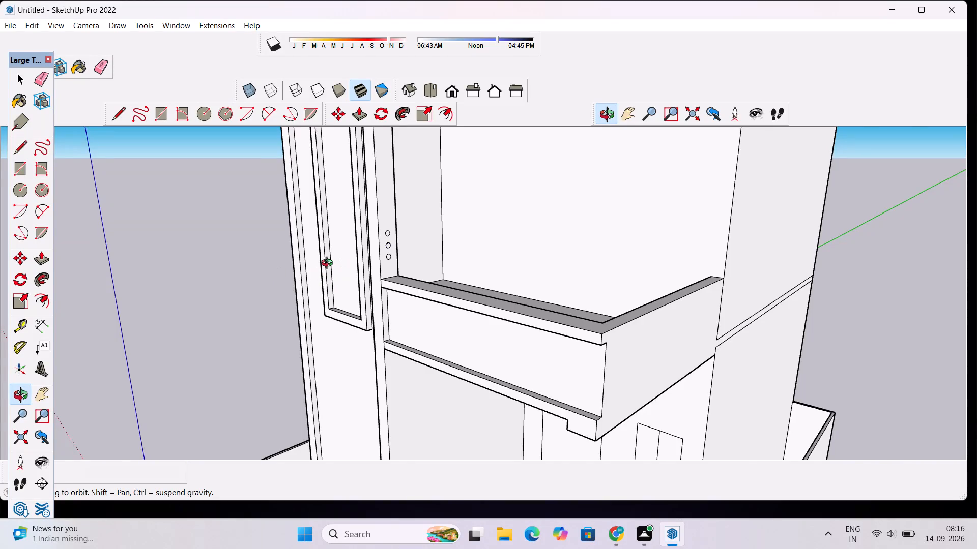
scroll(329, 264, up, 3)
shift+drag(348, 256, 239, 280)
scroll(340, 253, up, 3)
shift+drag(347, 280, 282, 242)
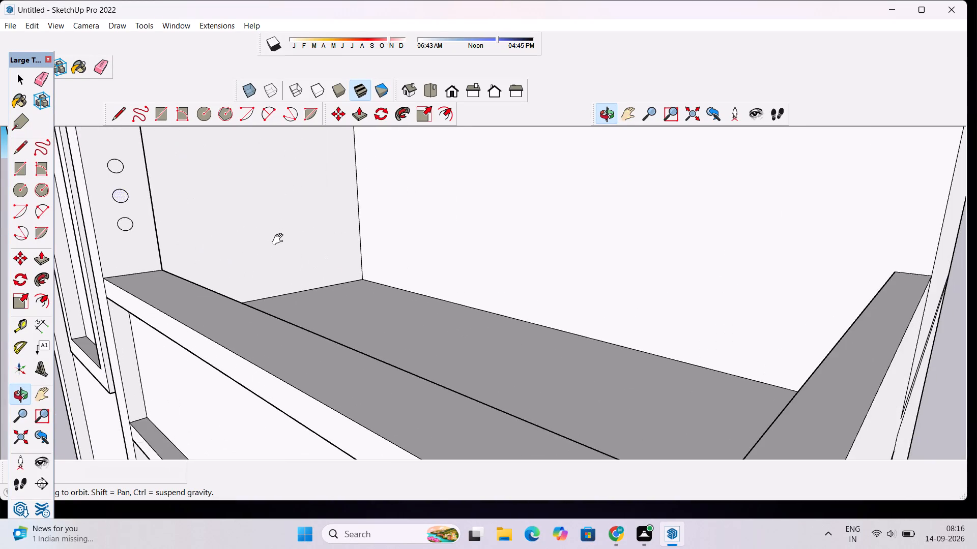
shift+scroll(280, 239, down, 4)
drag(353, 258, 359, 293)
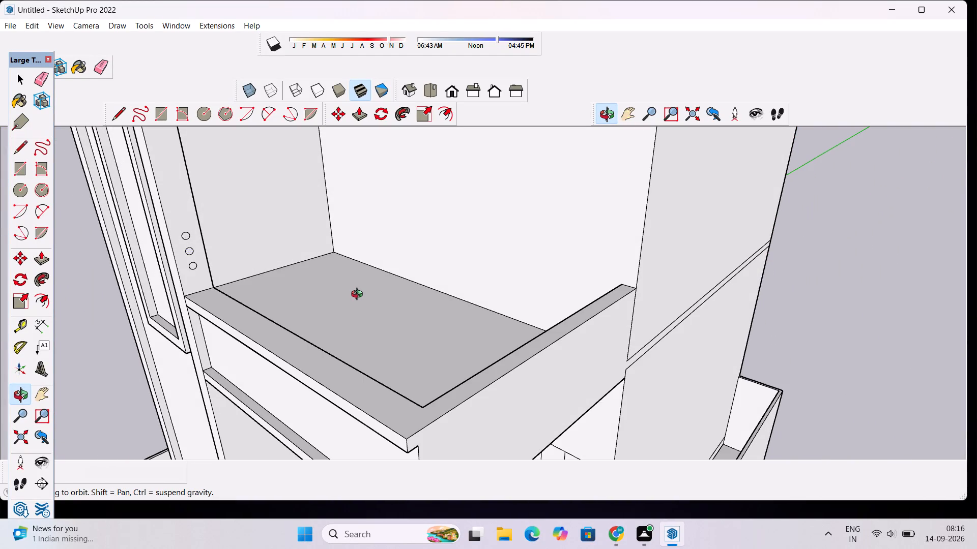
scroll(369, 346, down, 4)
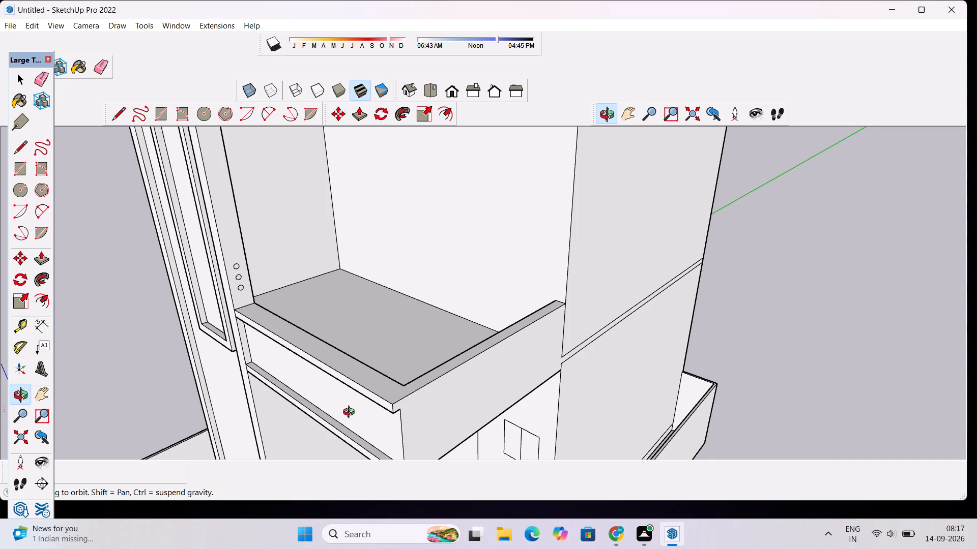
key(l)
scroll(255, 288, up, 6)
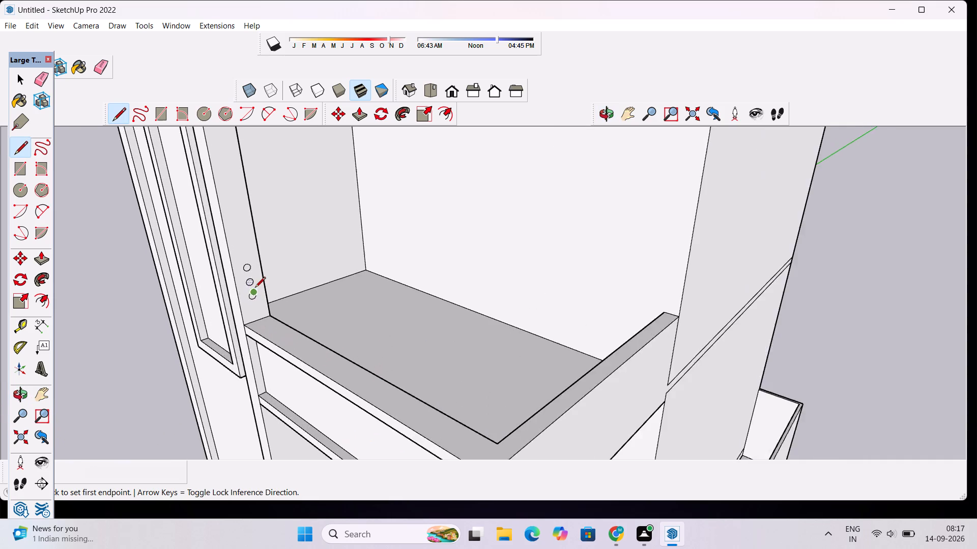
scroll(255, 288, up, 9)
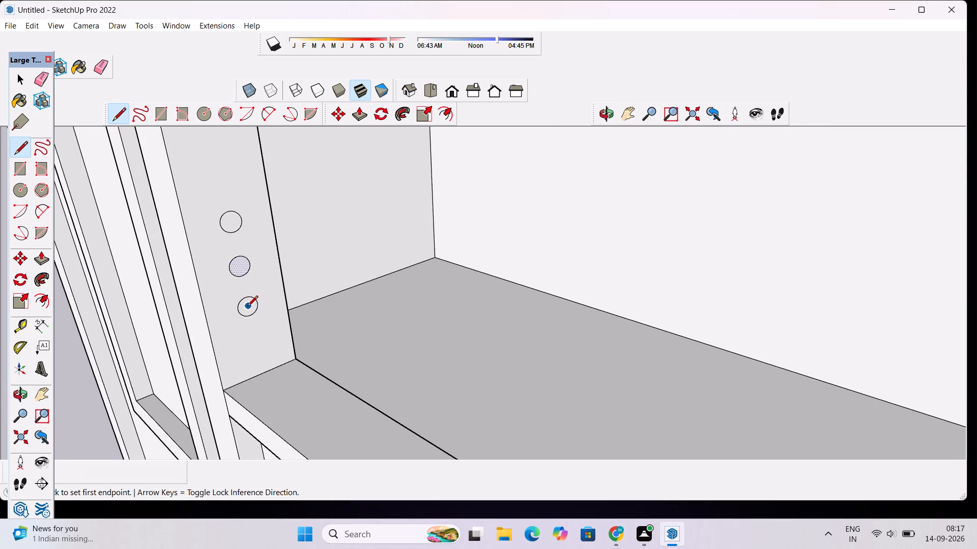
click(247, 307)
scroll(264, 310, down, 17)
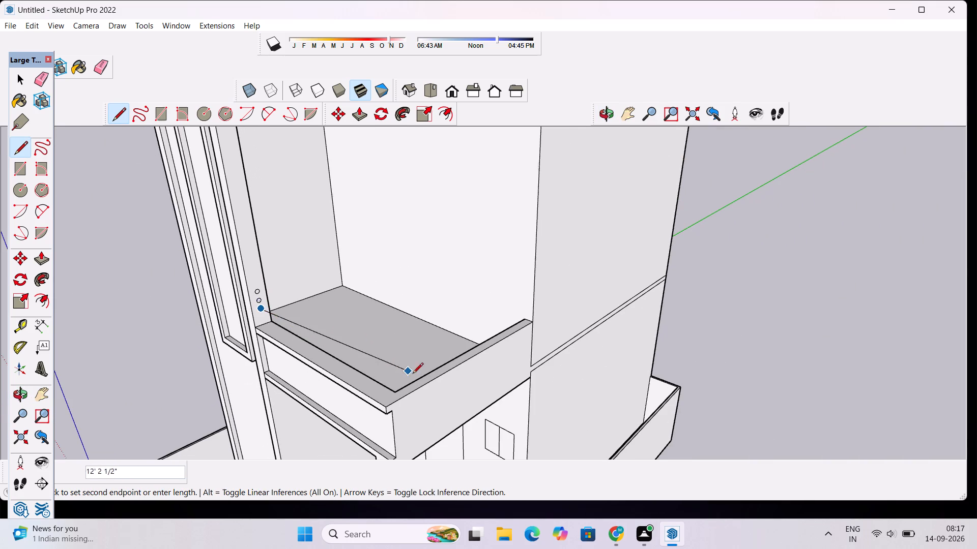
click(426, 408)
key(space)
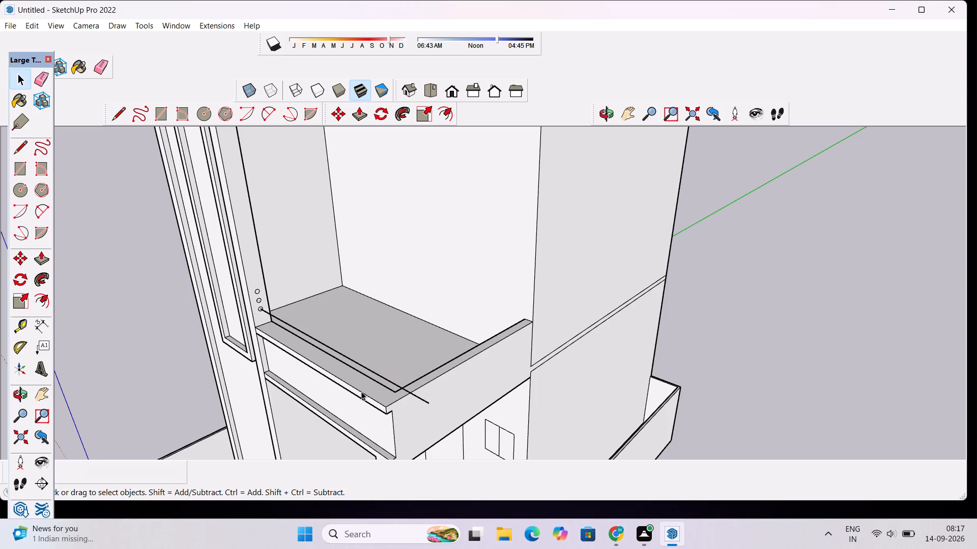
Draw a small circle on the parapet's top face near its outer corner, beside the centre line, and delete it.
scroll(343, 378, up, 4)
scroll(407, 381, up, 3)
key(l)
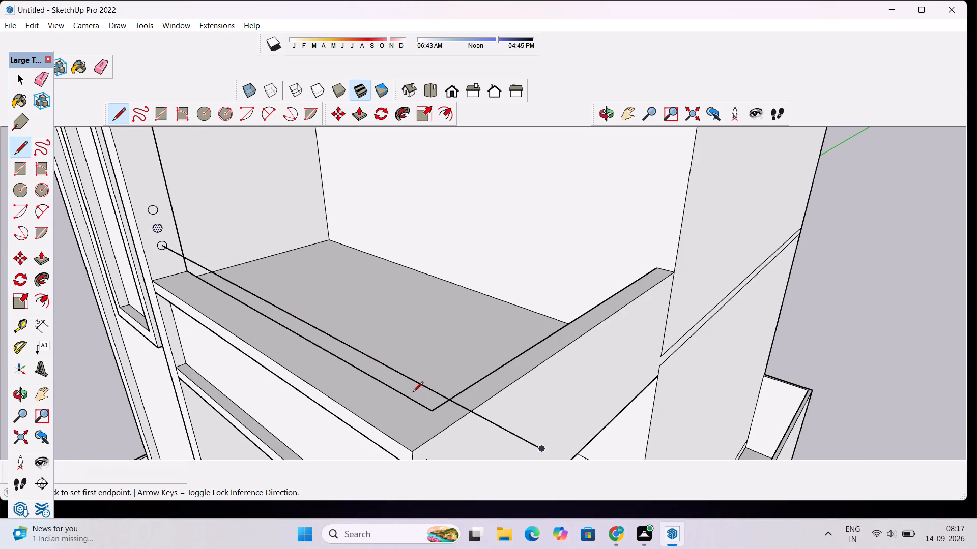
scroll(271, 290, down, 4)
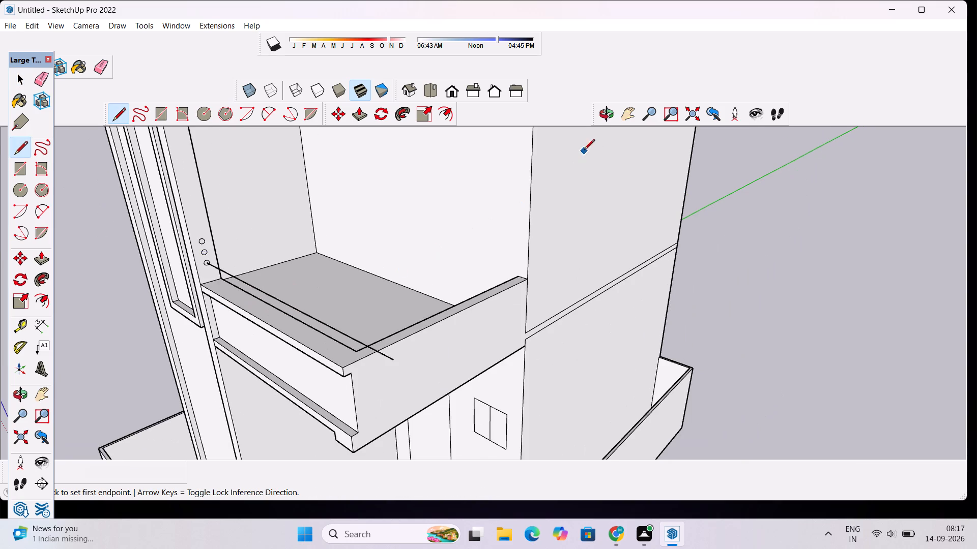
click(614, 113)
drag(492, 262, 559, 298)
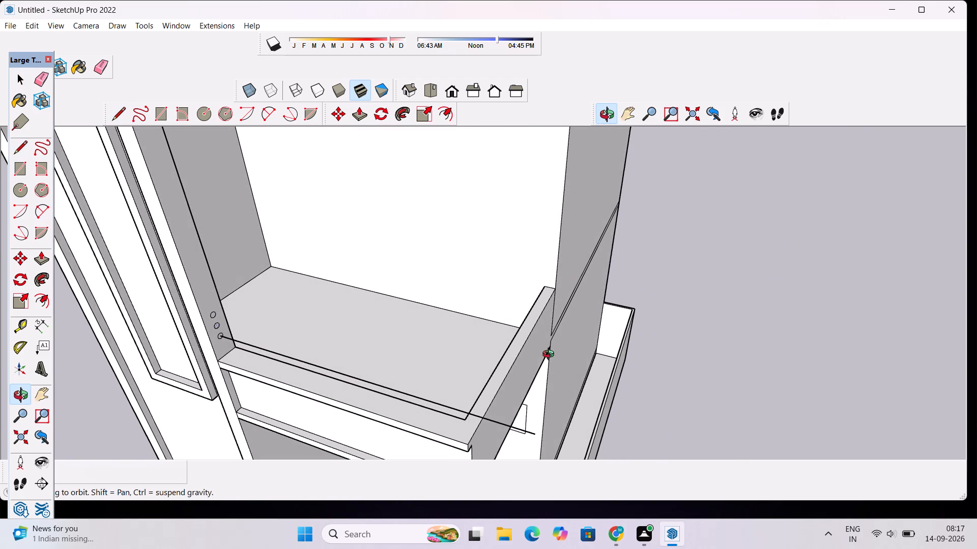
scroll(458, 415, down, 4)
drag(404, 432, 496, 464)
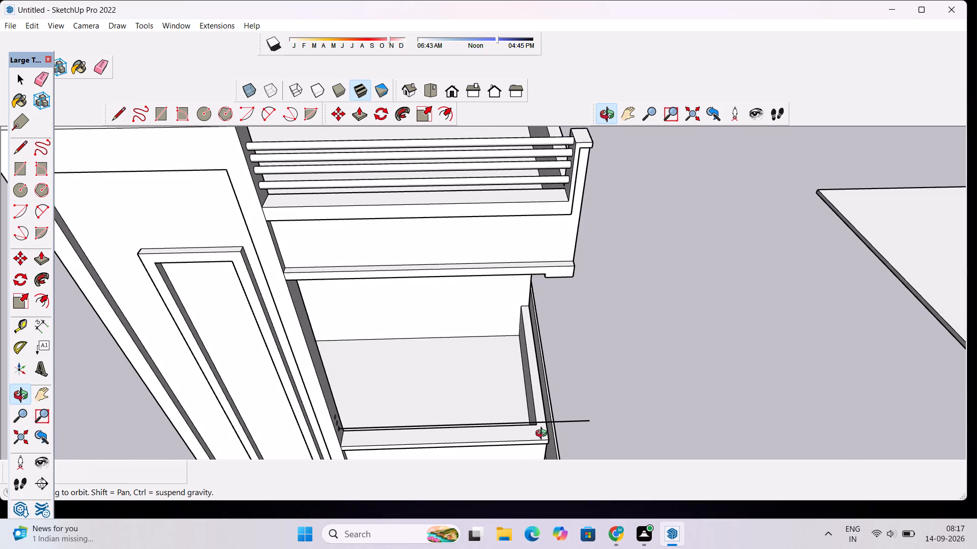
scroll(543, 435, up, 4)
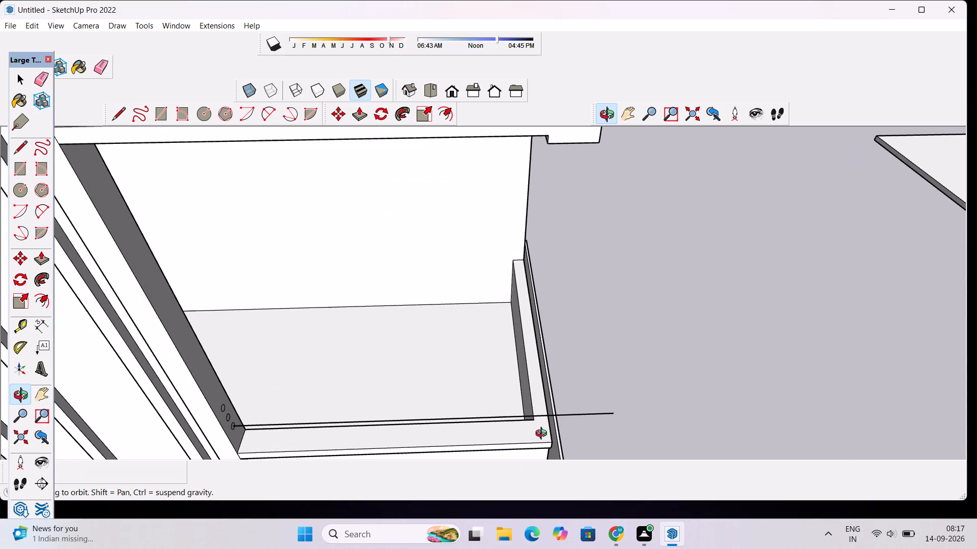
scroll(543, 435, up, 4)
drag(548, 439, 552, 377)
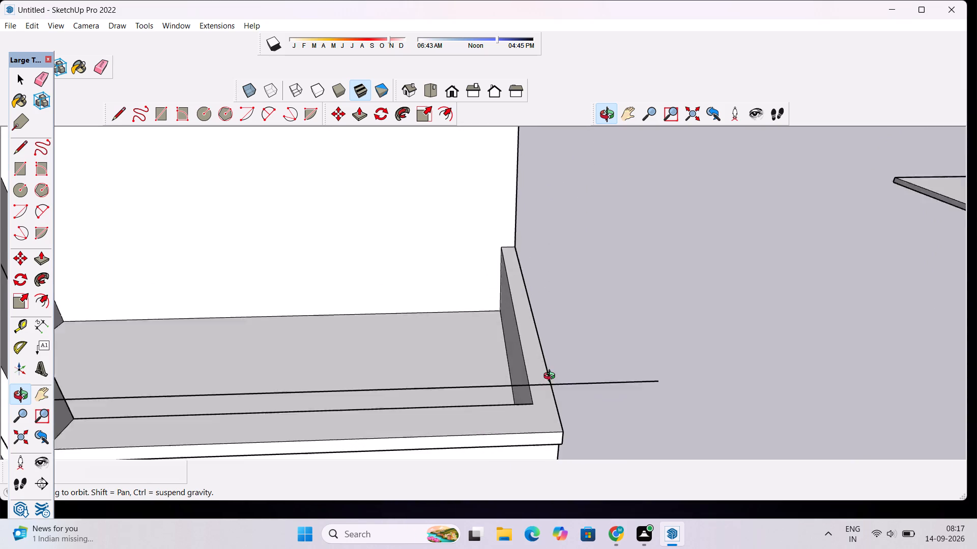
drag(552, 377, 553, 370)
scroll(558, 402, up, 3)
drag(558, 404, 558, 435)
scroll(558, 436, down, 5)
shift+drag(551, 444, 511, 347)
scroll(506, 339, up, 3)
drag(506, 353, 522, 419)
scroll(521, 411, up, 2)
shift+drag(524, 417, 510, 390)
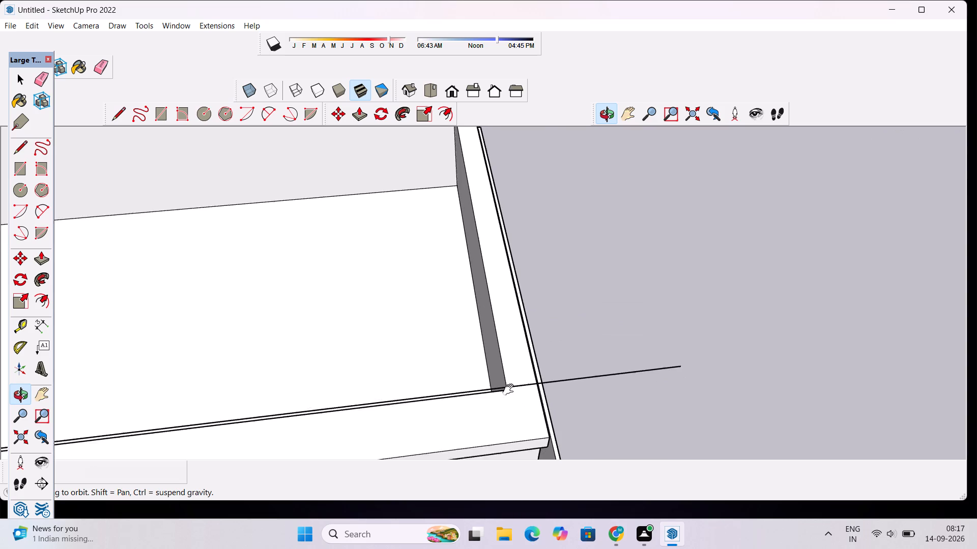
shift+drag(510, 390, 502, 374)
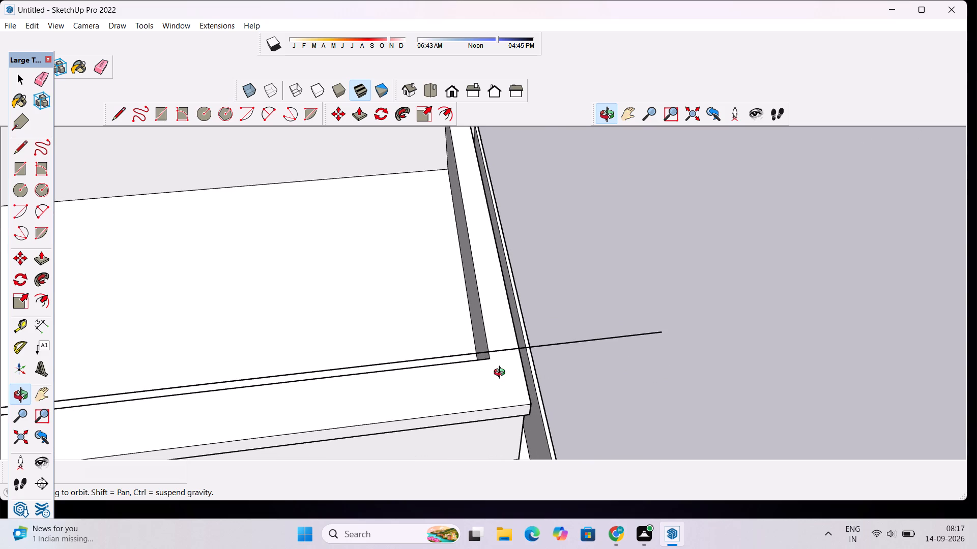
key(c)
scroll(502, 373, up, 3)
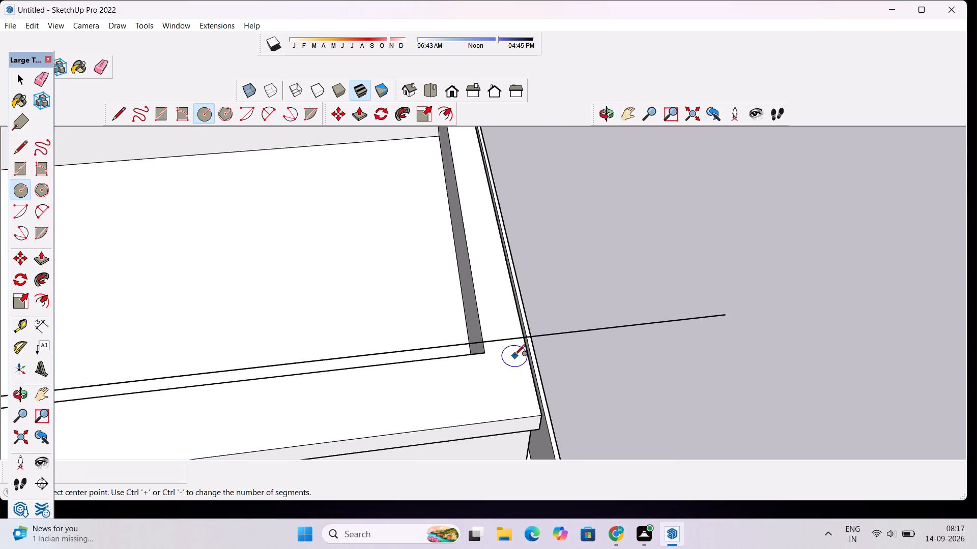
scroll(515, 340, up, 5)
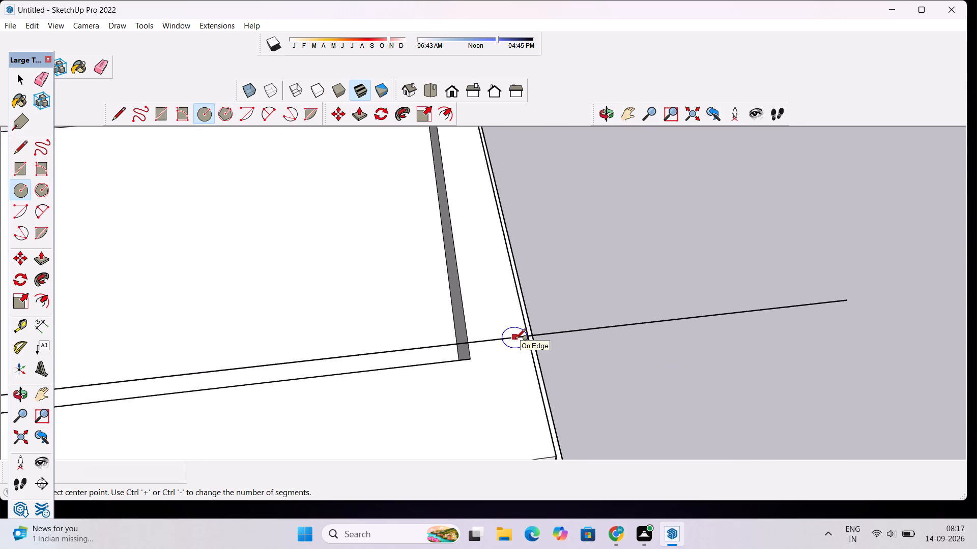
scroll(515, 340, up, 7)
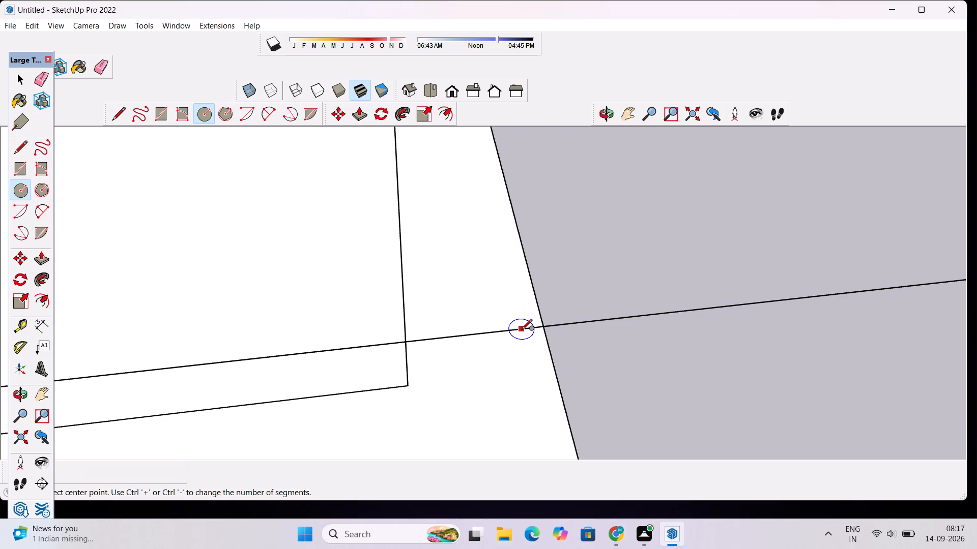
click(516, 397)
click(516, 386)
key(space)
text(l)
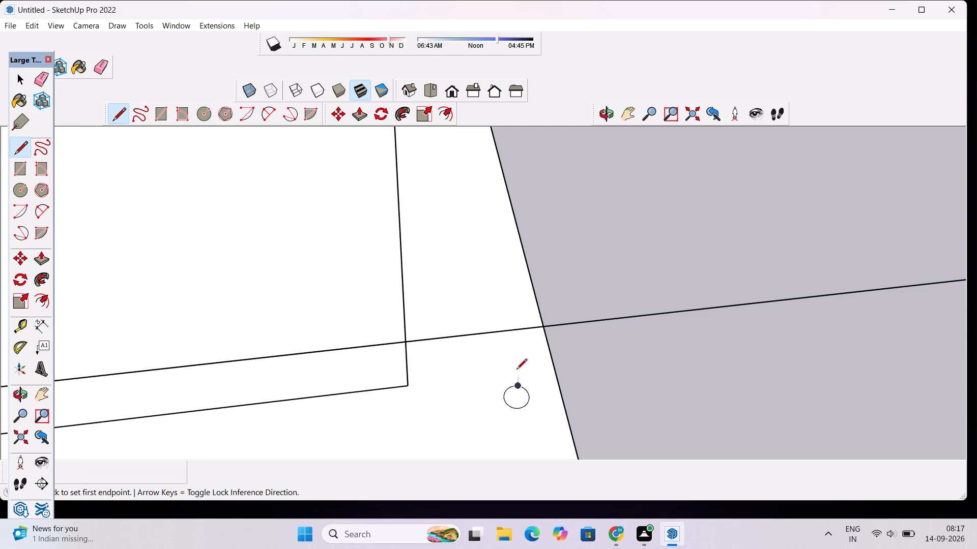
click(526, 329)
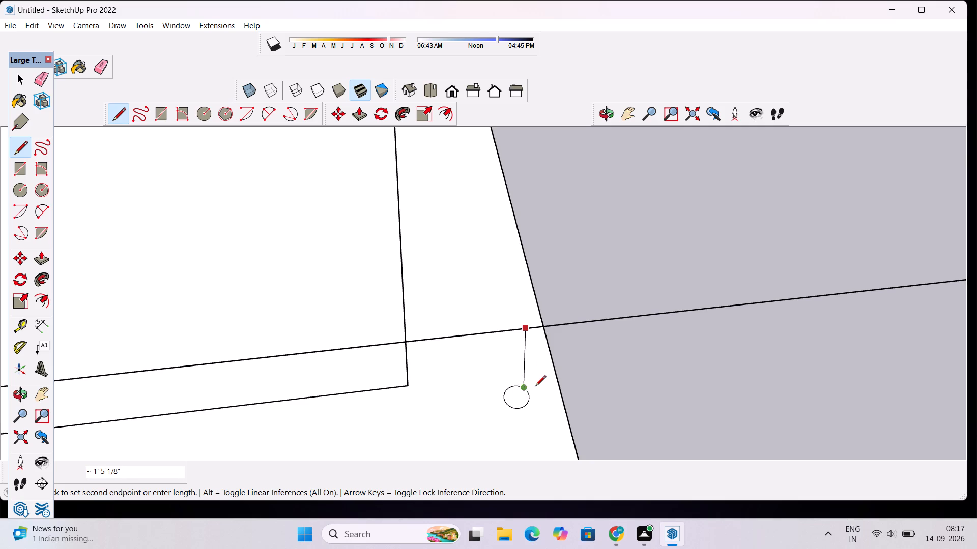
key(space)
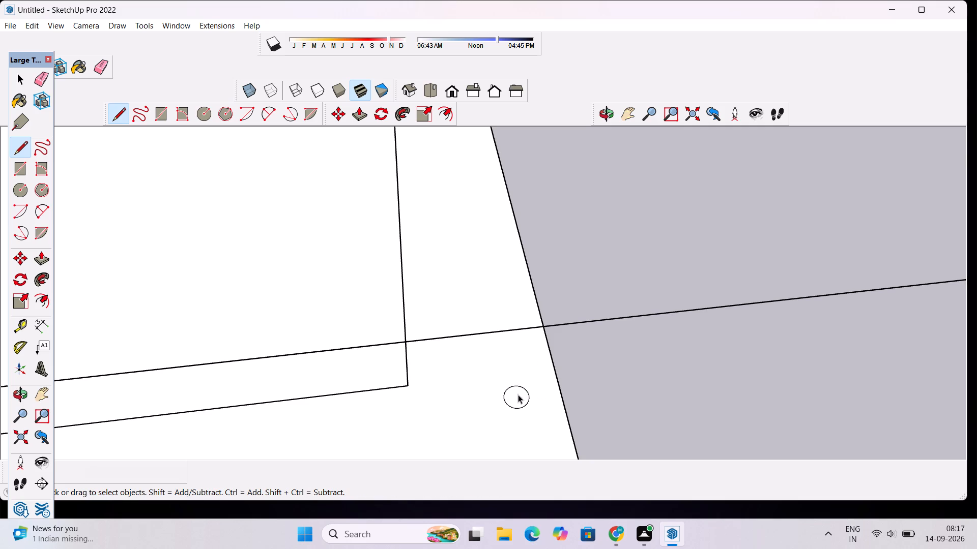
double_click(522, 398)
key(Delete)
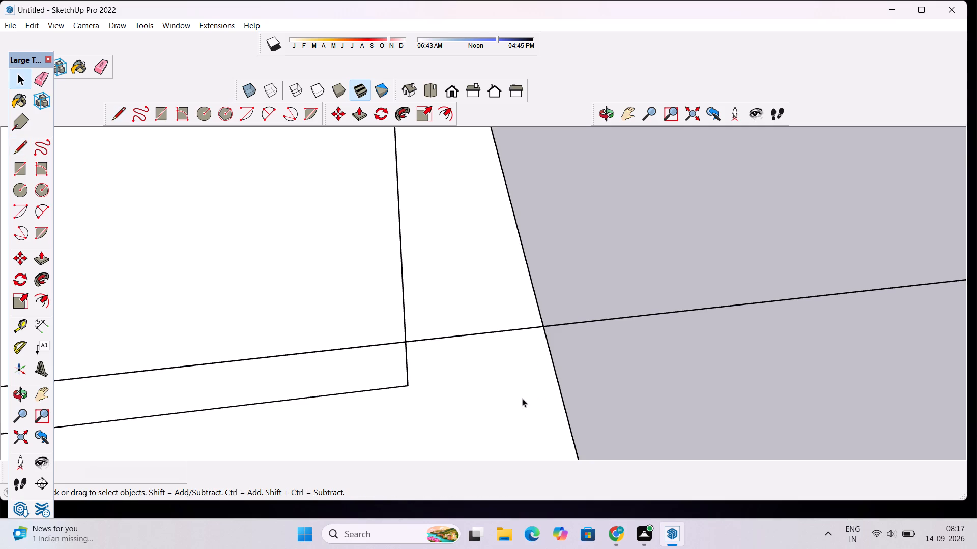
Draw a vertical line about 1' 3 9/16" long from the centre line down to the parapet's top near its outer corner.
key(l)
scroll(507, 369, down, 7)
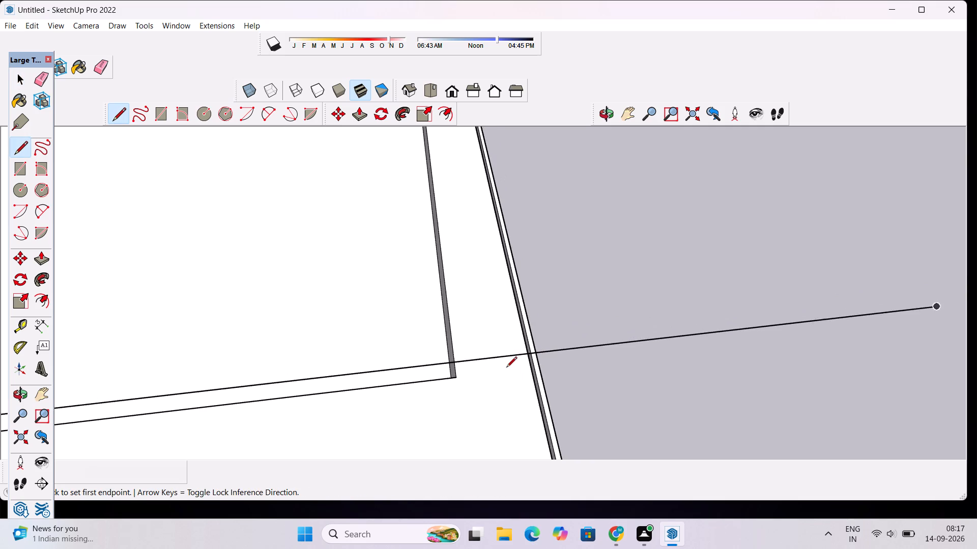
scroll(506, 368, down, 8)
scroll(502, 406, up, 5)
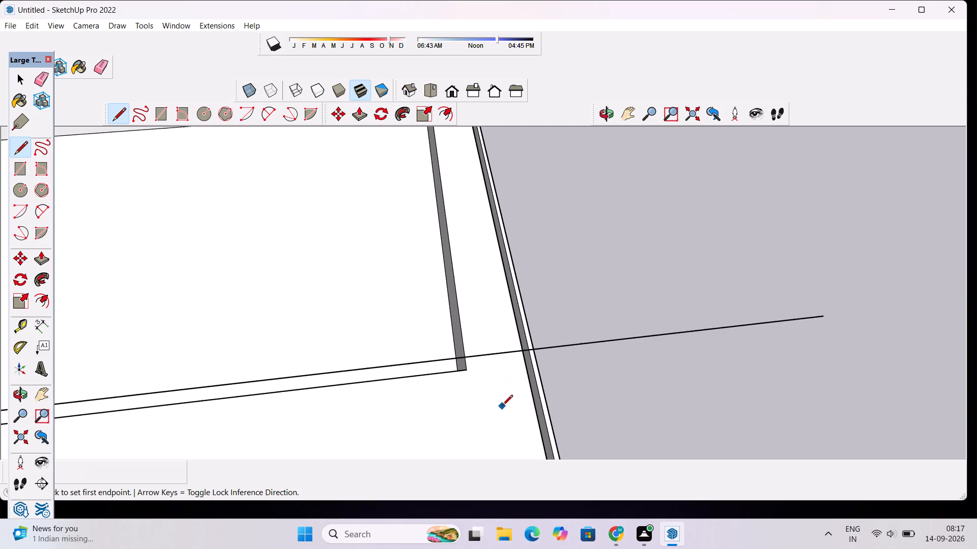
scroll(508, 388, up, 3)
click(516, 334)
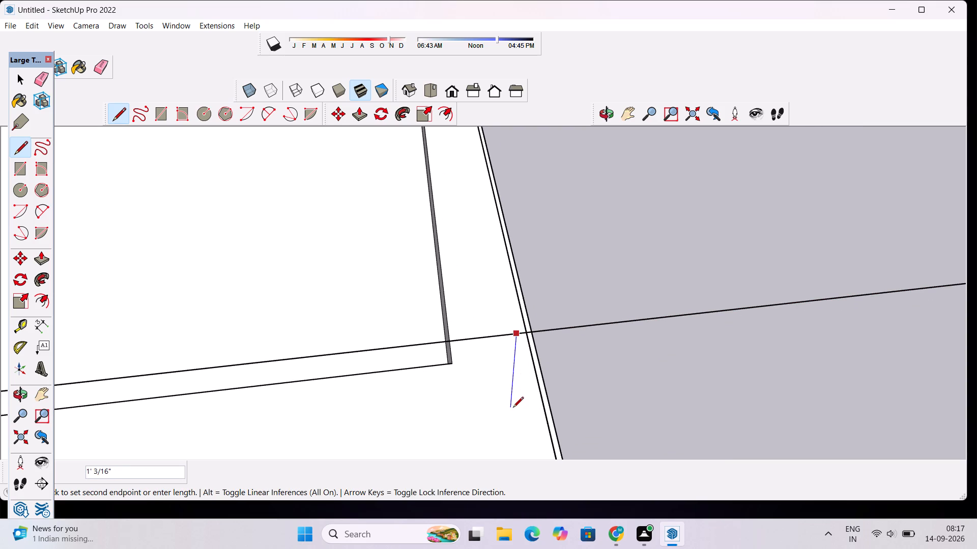
scroll(512, 411, down, 4)
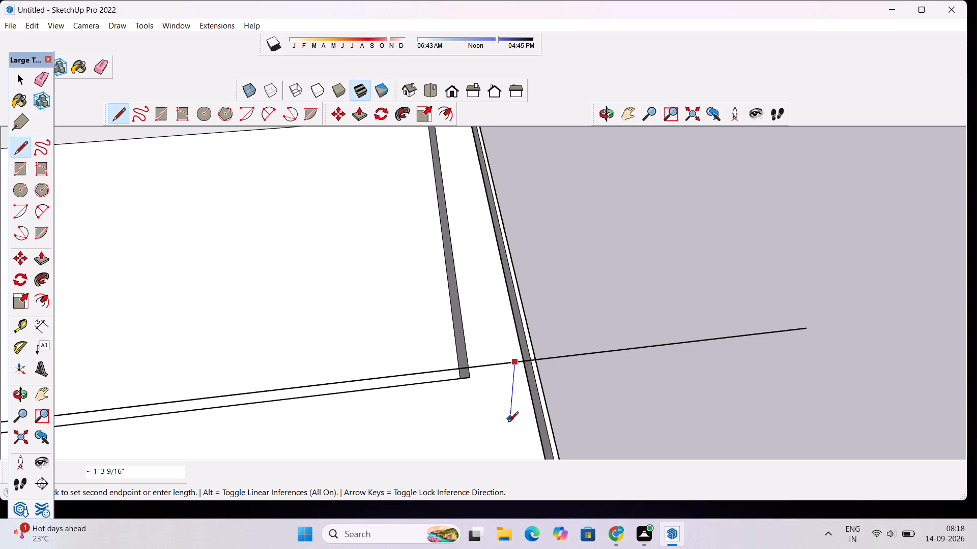
click(508, 423)
key(space)
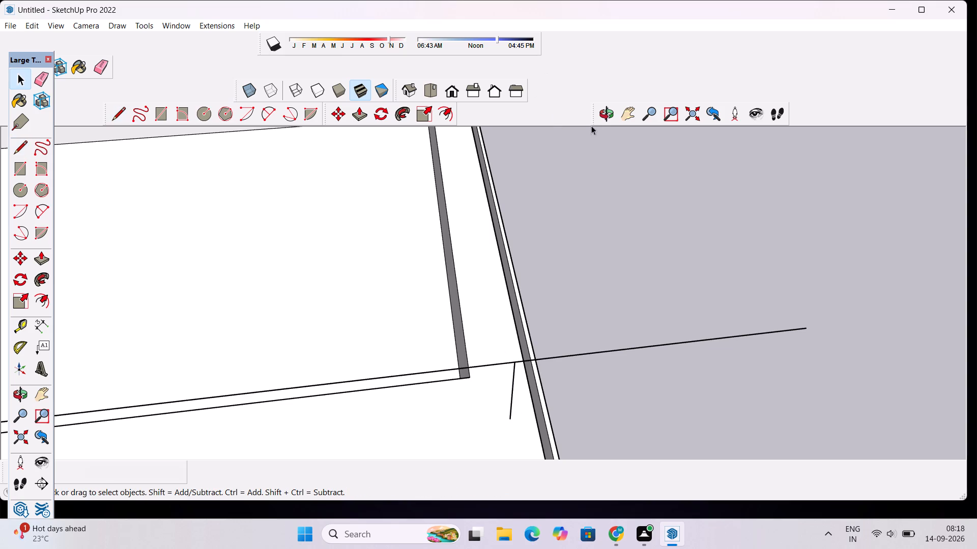
Examine the vertical line and the centre line at the balcony parapet's outer corner from several angles.
click(599, 115)
drag(639, 281, 515, 264)
scroll(479, 242, down, 9)
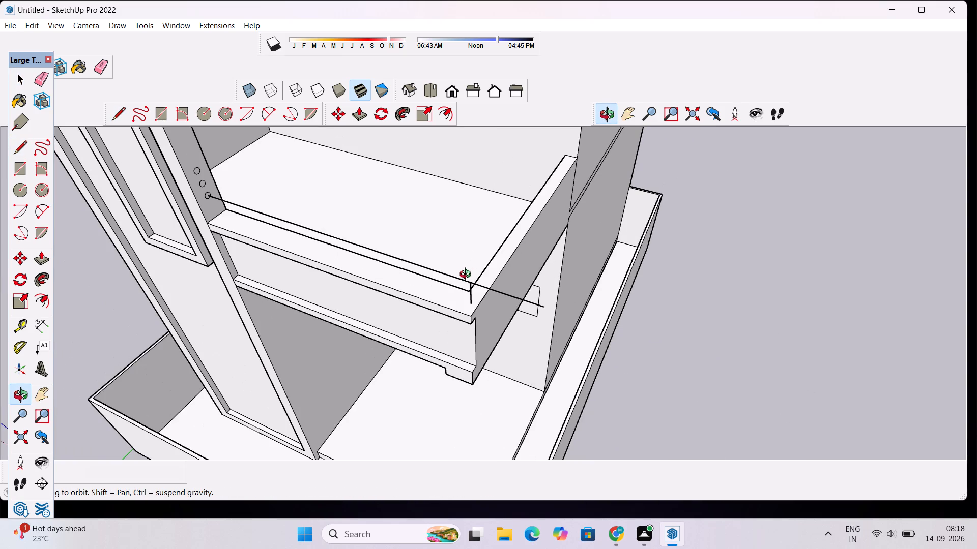
shift+drag(437, 276, 444, 319)
scroll(456, 321, up, 3)
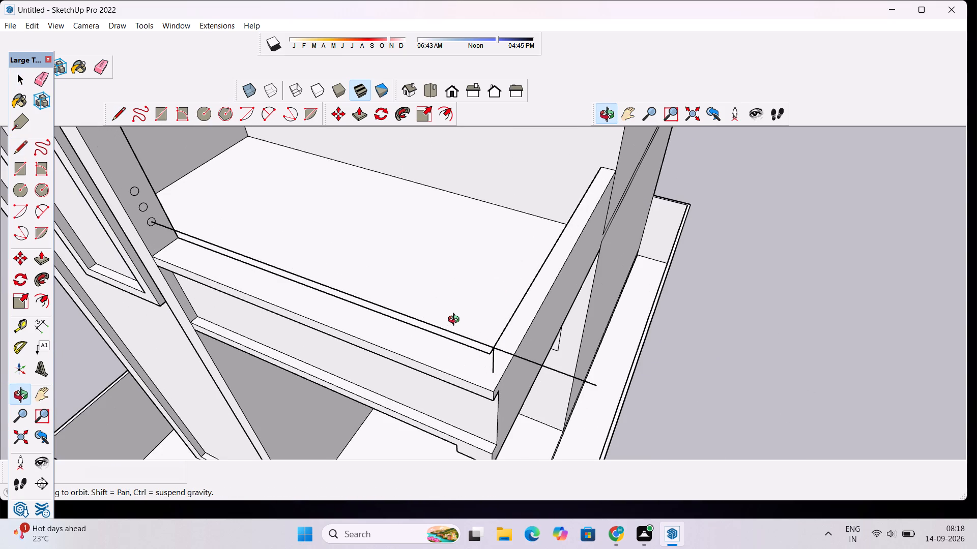
scroll(489, 346, up, 4)
scroll(475, 350, down, 2)
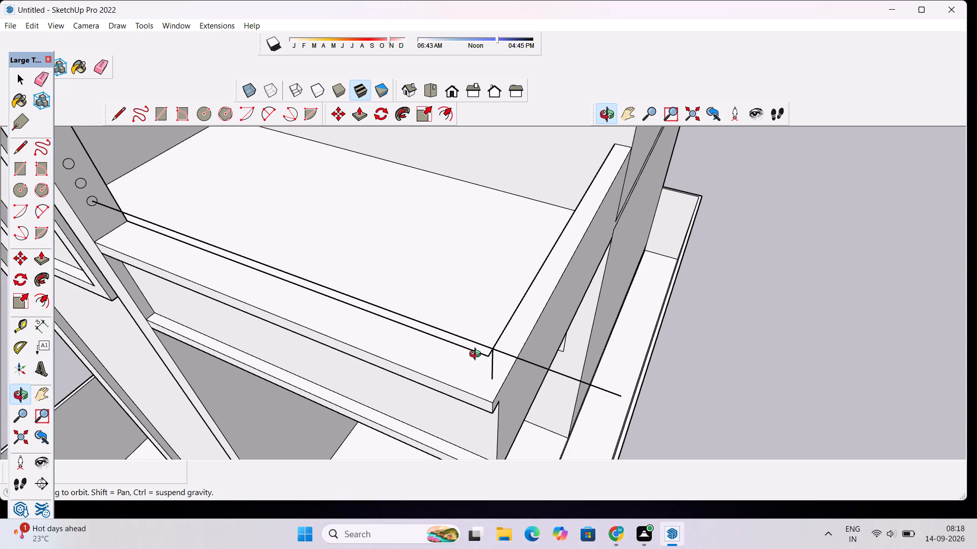
scroll(482, 358, up, 5)
drag(507, 318, 529, 179)
drag(530, 218, 528, 281)
scroll(527, 269, down, 3)
shift+drag(516, 238, 528, 333)
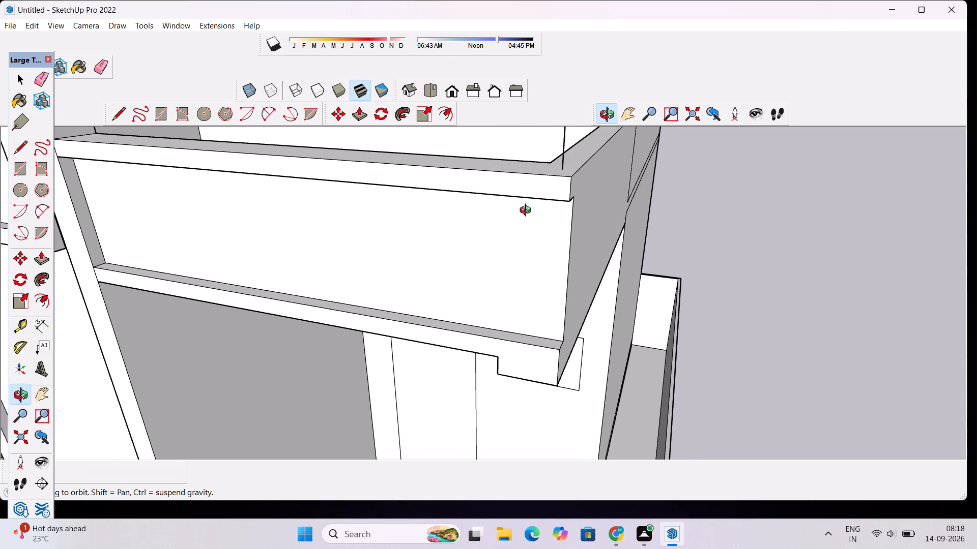
shift+drag(528, 211, 516, 294)
shift+scroll(510, 238, down, 5)
shift+drag(524, 254, 534, 313)
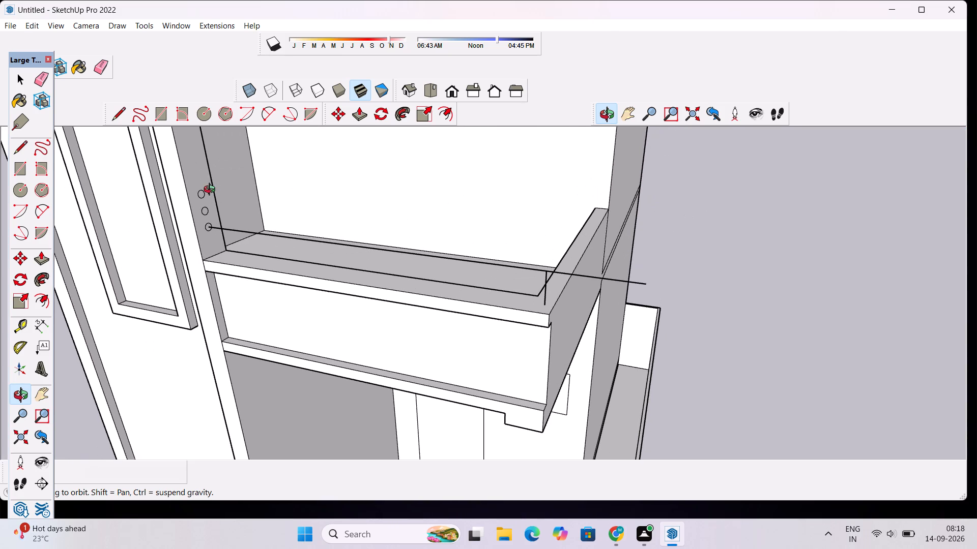
shift+drag(448, 229, 445, 268)
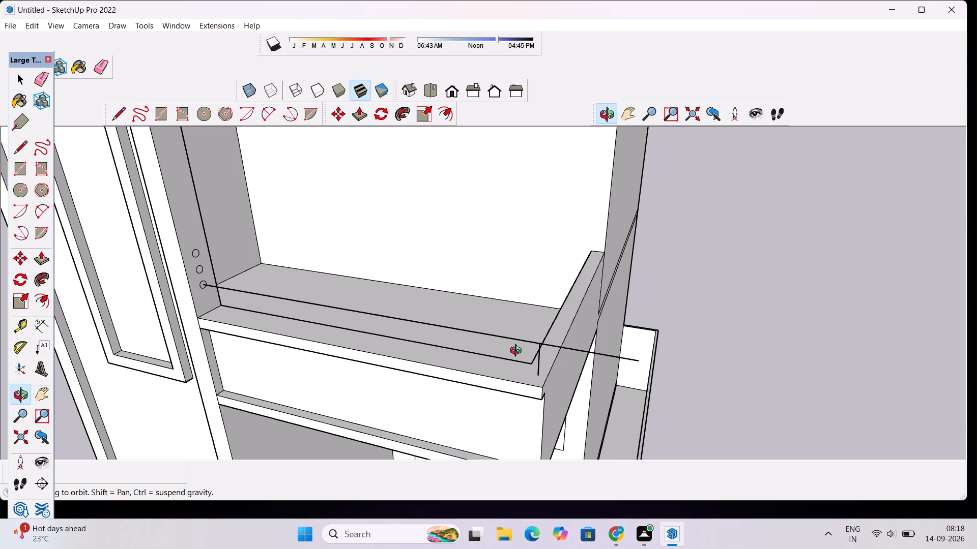
scroll(518, 352, up, 5)
shift+drag(472, 299, 421, 207)
shift+scroll(430, 211, down, 4)
shift+drag(430, 210, 440, 239)
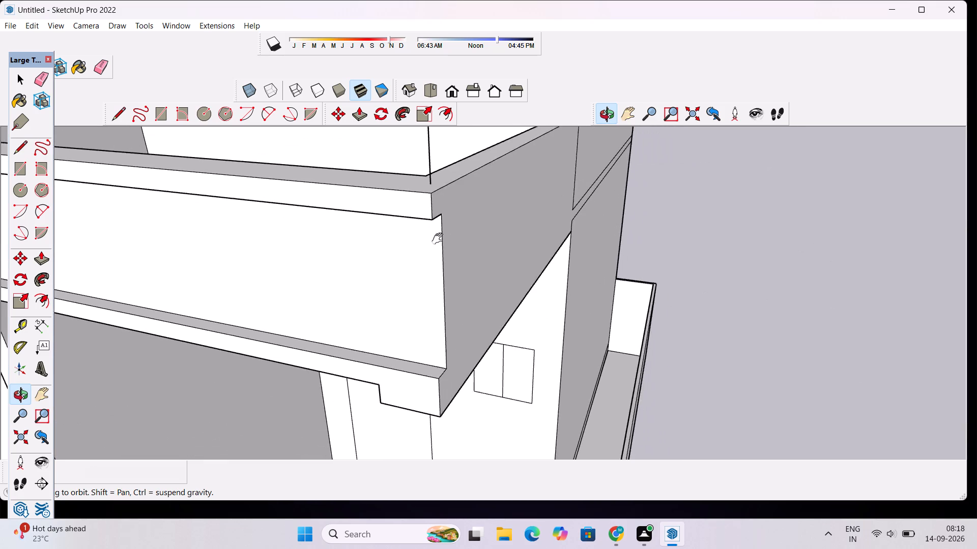
shift+drag(440, 239, 481, 333)
scroll(433, 256, up, 1)
scroll(433, 256, down, 4)
drag(445, 246, 448, 302)
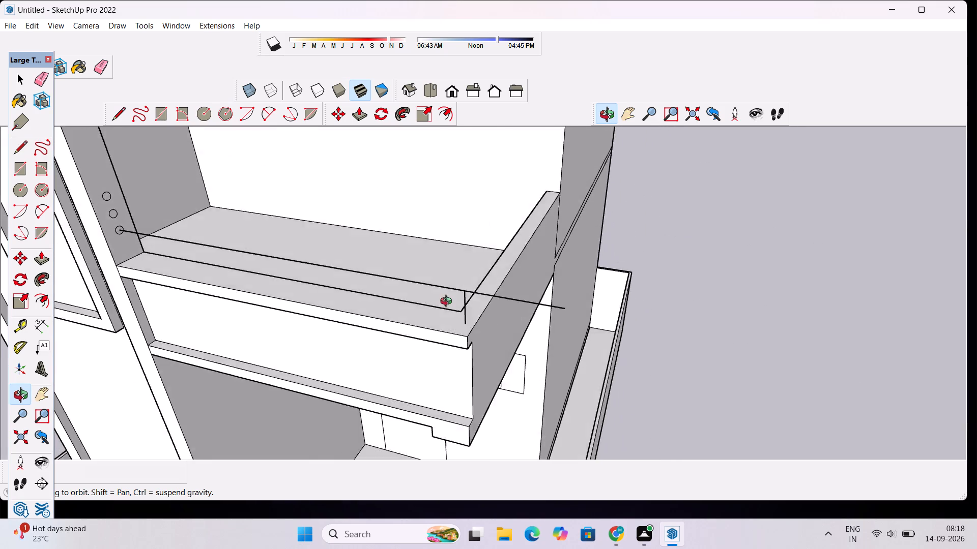
drag(448, 302, 448, 305)
drag(468, 362, 471, 320)
Draw a centre line about 18' 2 11/16" long from the top circle's centre, parallel to the lower one and ending directly above its end.
shift+drag(172, 254, 247, 292)
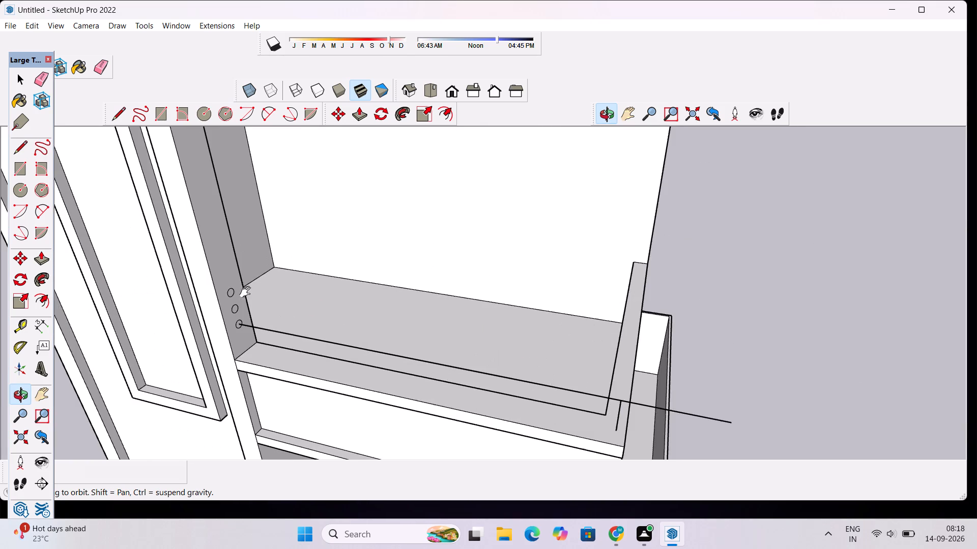
shift+drag(247, 292, 248, 293)
key(l)
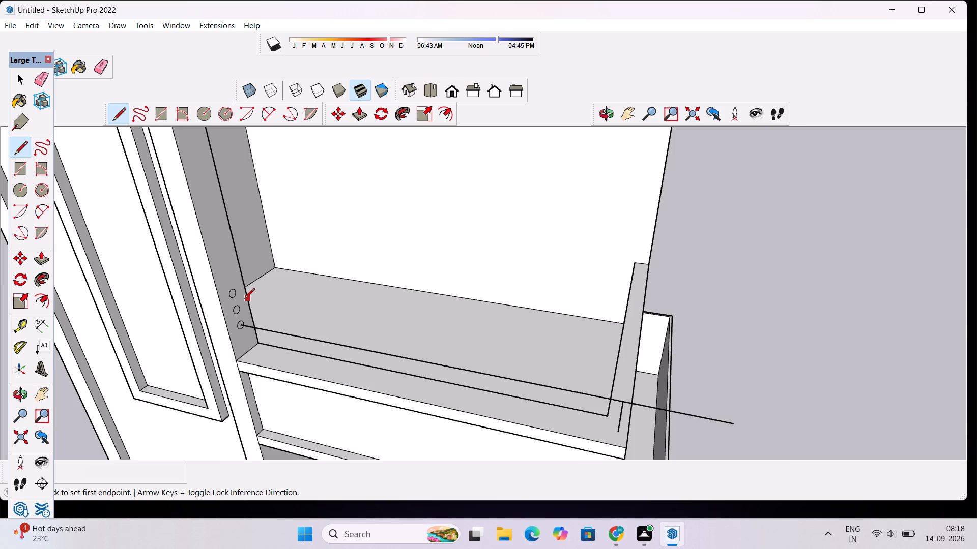
scroll(244, 299, up, 8)
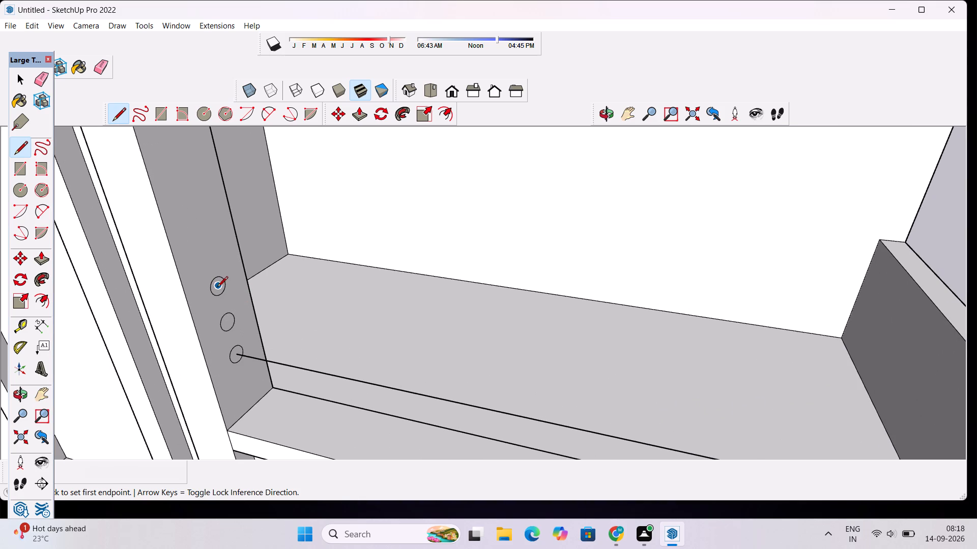
click(217, 288)
scroll(290, 288, down, 8)
scroll(392, 291, down, 5)
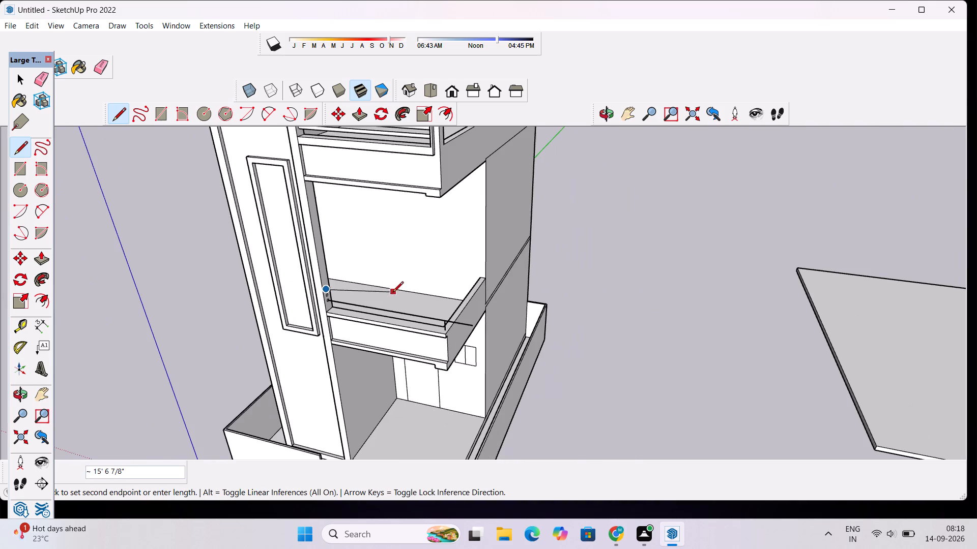
scroll(475, 320, up, 3)
click(473, 311)
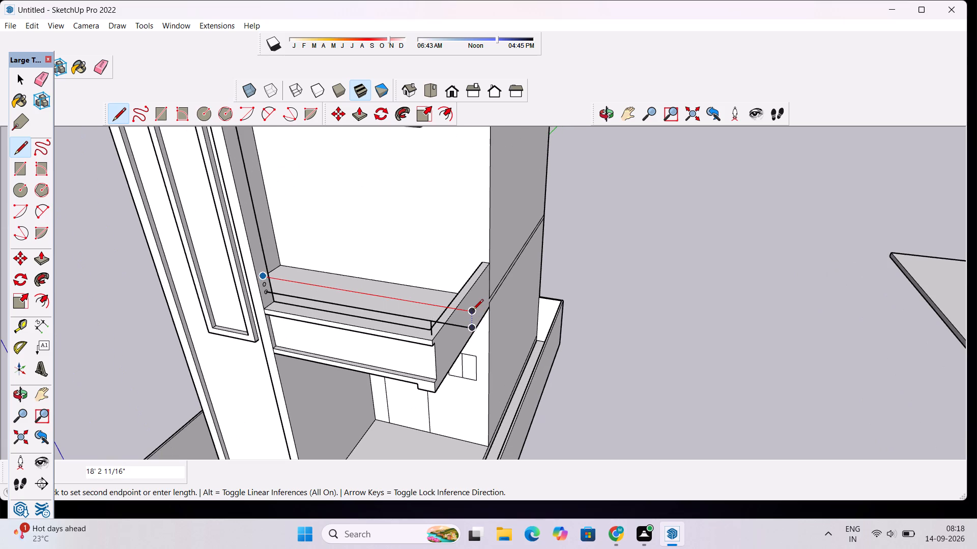
key(space)
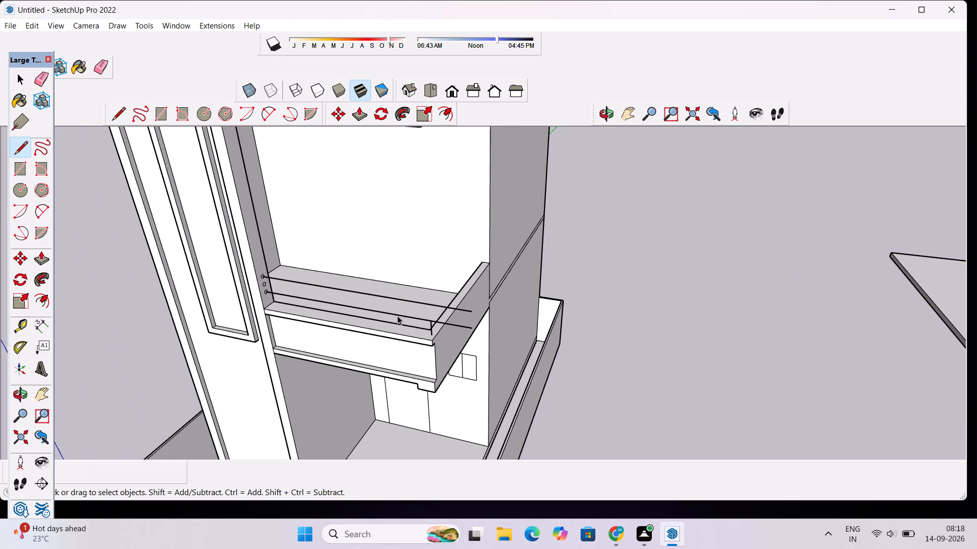
scroll(420, 351, up, 4)
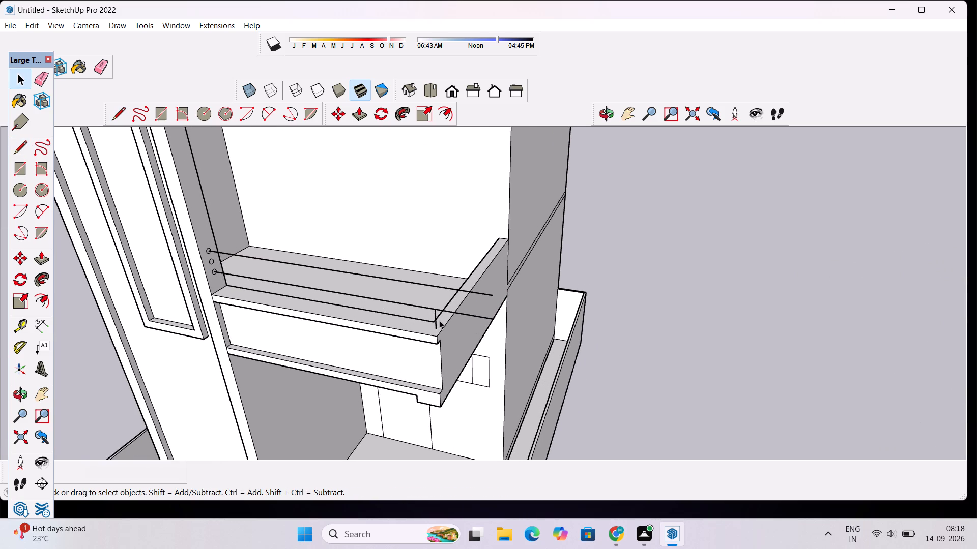
Draw a short line about 3 7/8" long from the vertical line's foot across the parapet's top to its outer side edge.
scroll(439, 320, up, 9)
key(l)
scroll(439, 325, up, 8)
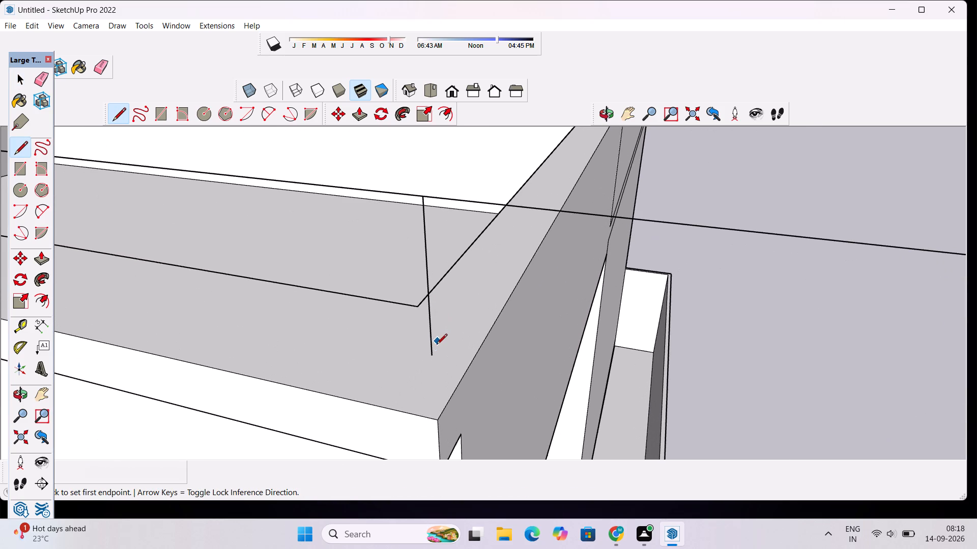
click(432, 356)
click(467, 366)
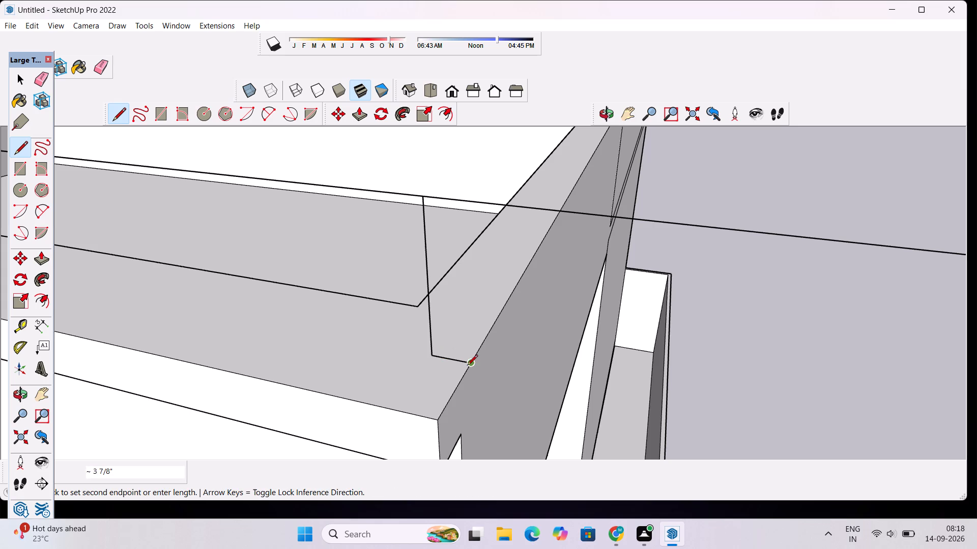
key(space)
Erase the vertical line standing at the balcony parapet's outer corner.
key(e)
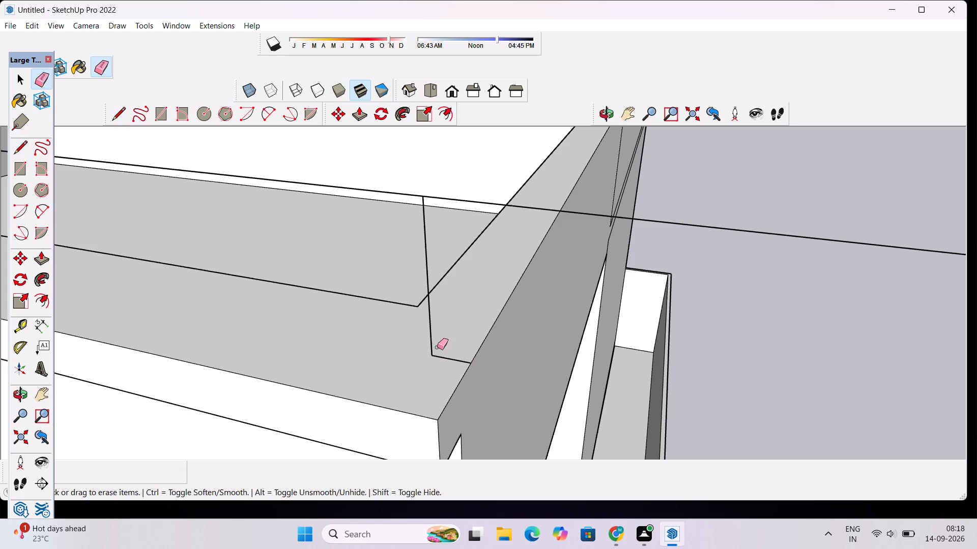
click(429, 329)
click(431, 319)
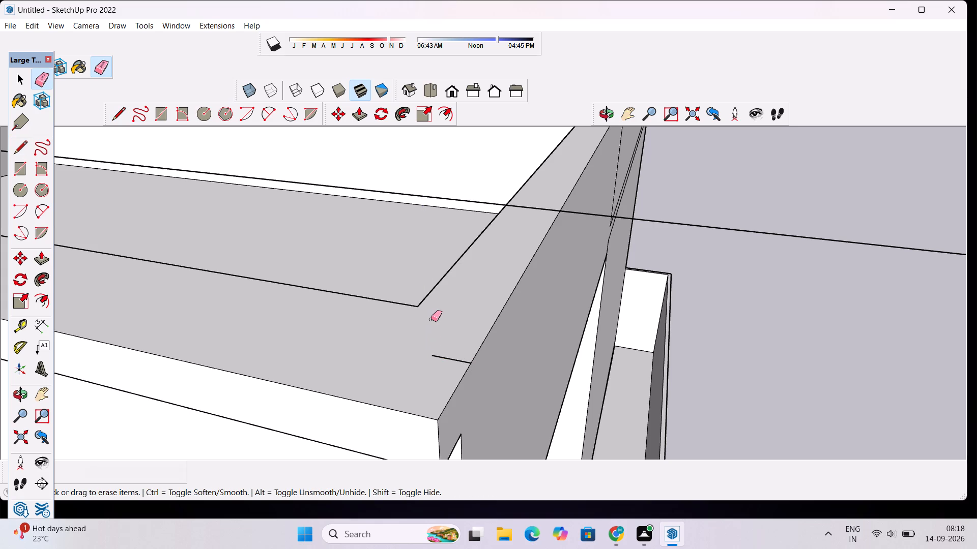
Draw a vertical line about 2' 8 3/4" long from the short line's inner end up to the top centre line.
key(l)
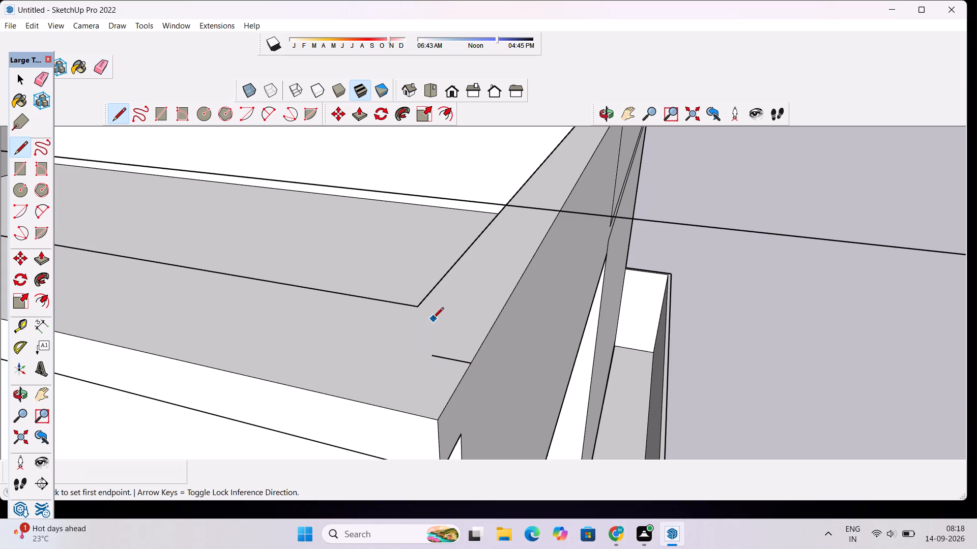
click(430, 355)
scroll(431, 336, down, 5)
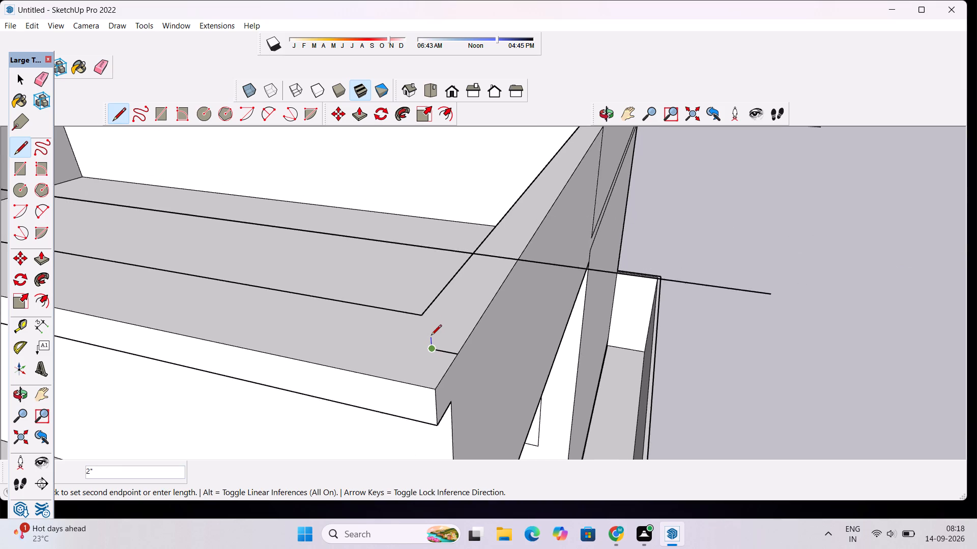
scroll(431, 336, down, 8)
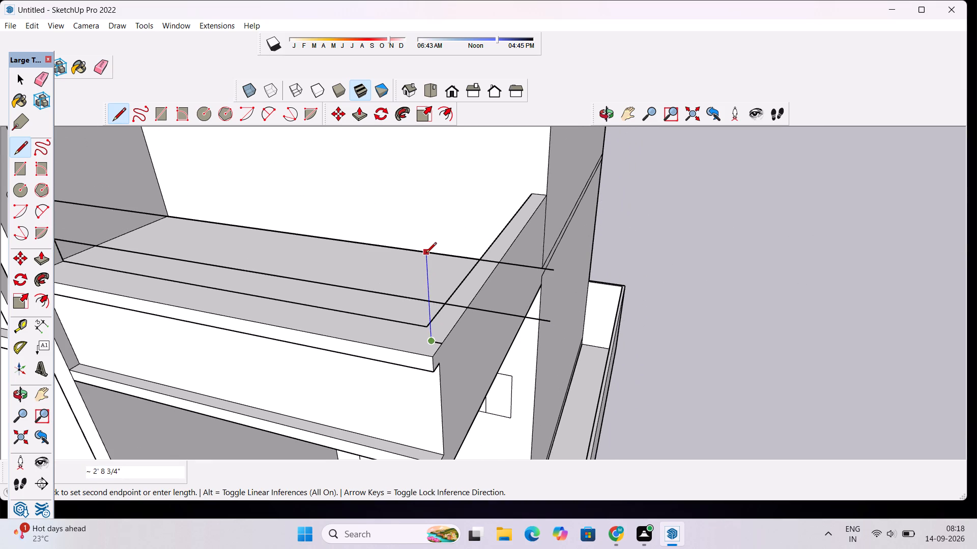
click(426, 254)
key(space)
Erase both centre lines' overhanging ends beyond the vertical line and the short line on the parapet's top.
text(e)
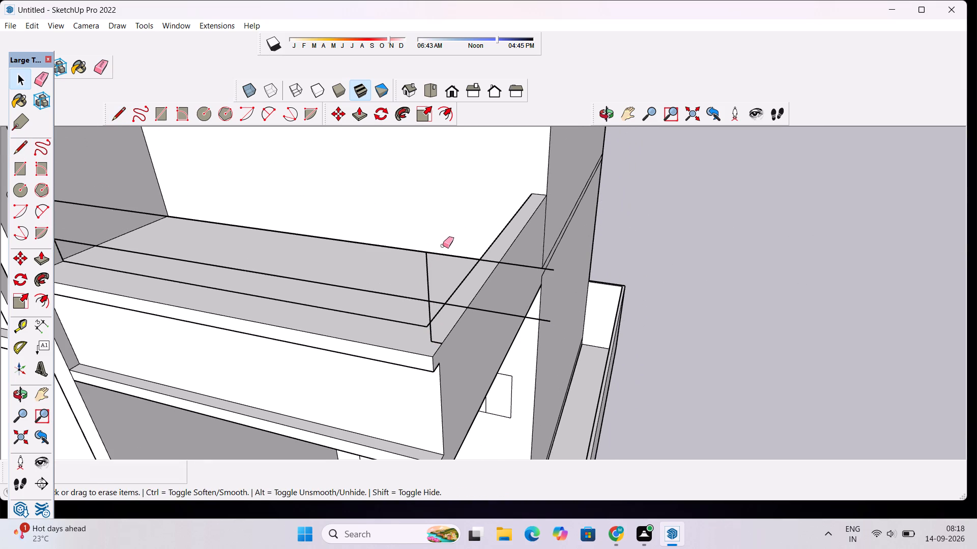
click(444, 254)
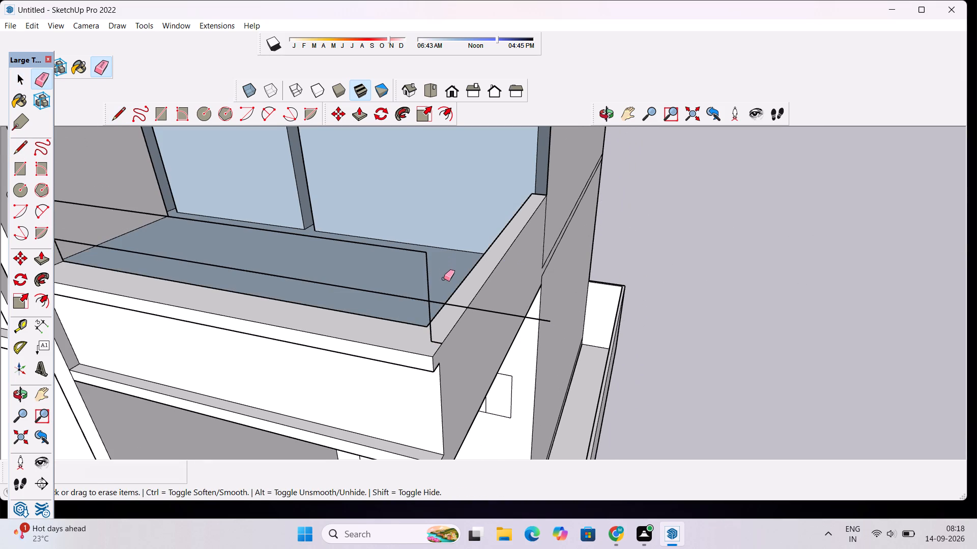
key(ctrl+z)
scroll(439, 258, up, 4)
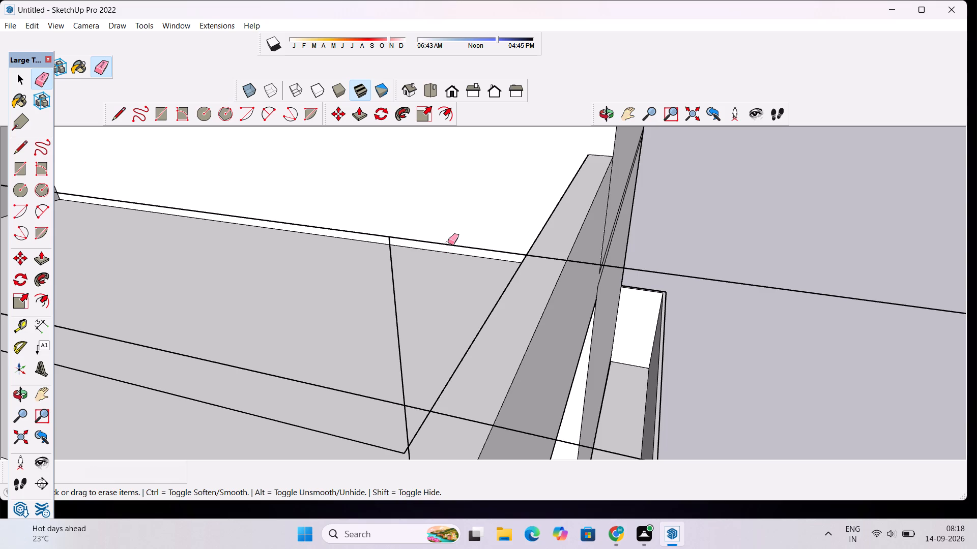
click(448, 243)
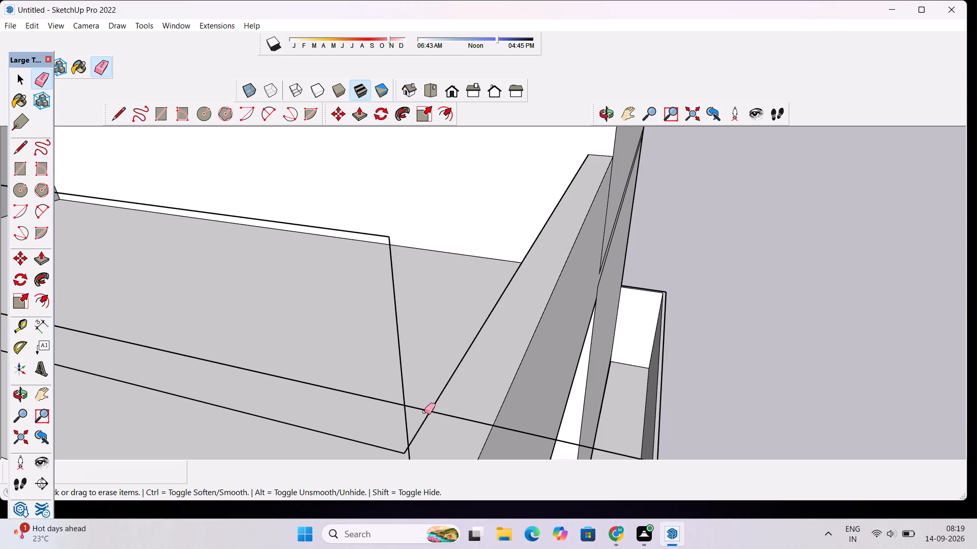
click(422, 410)
scroll(411, 353, down, 8)
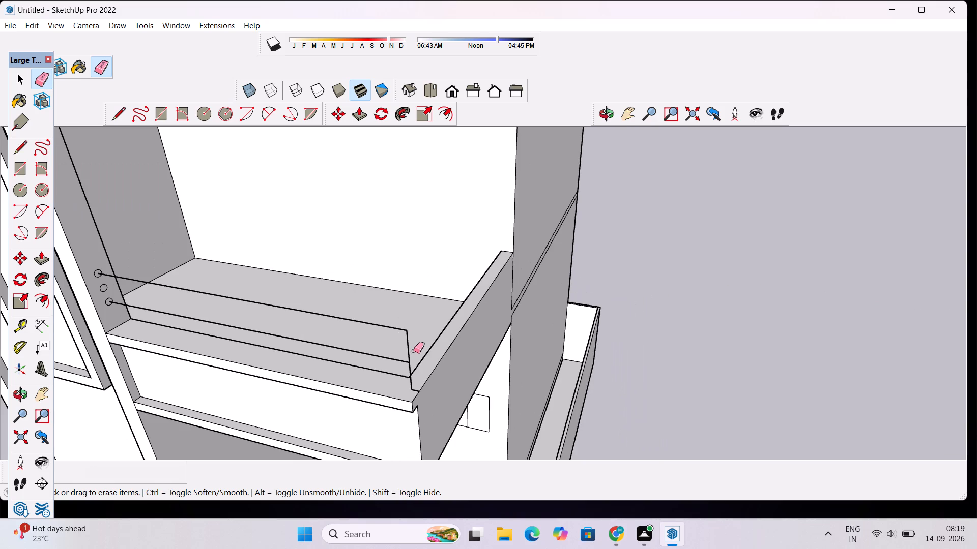
scroll(419, 393, up, 11)
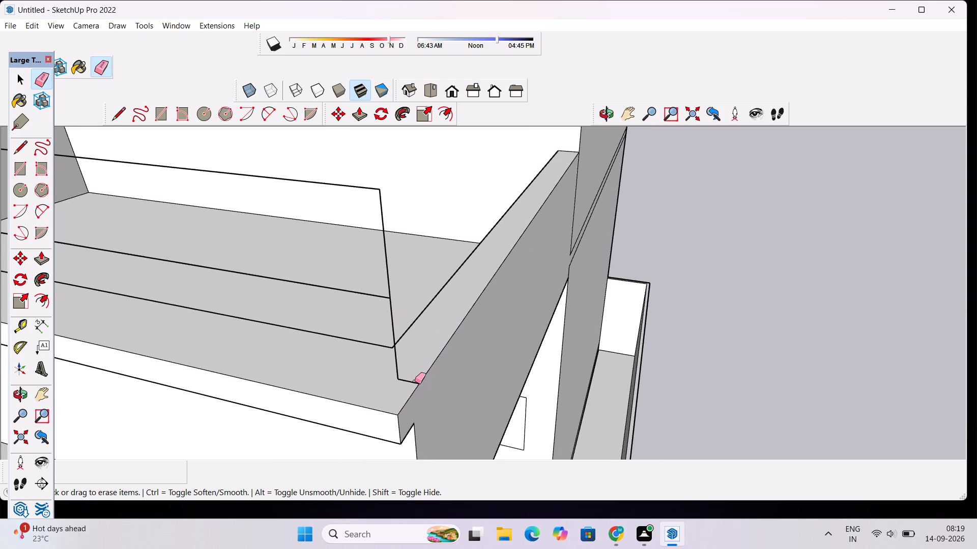
click(415, 381)
Draw a centre line about 14' 11 1/8" long from the middle circle's centre, parallel to the other two, to the vertical line.
scroll(521, 178, down, 7)
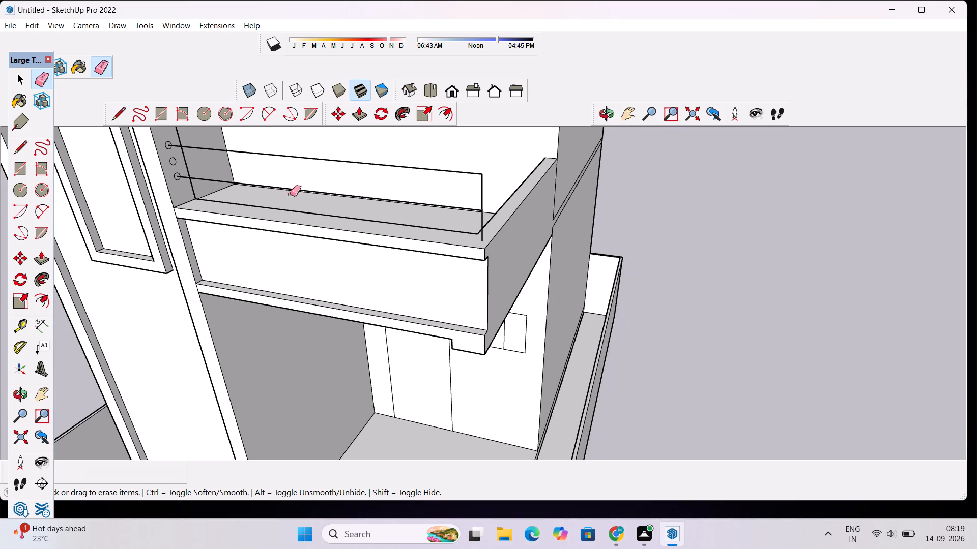
scroll(209, 163, up, 6)
key(l)
scroll(203, 163, up, 4)
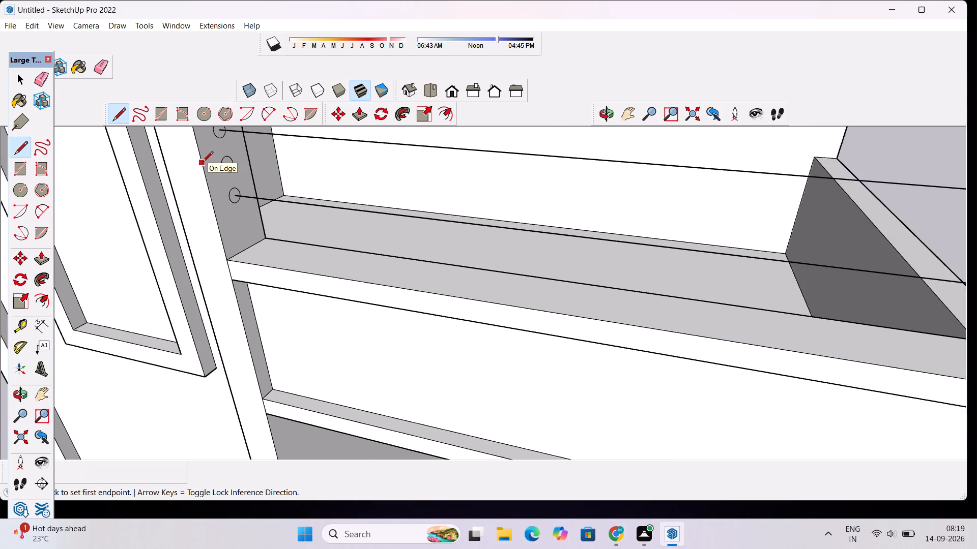
scroll(203, 164, up, 4)
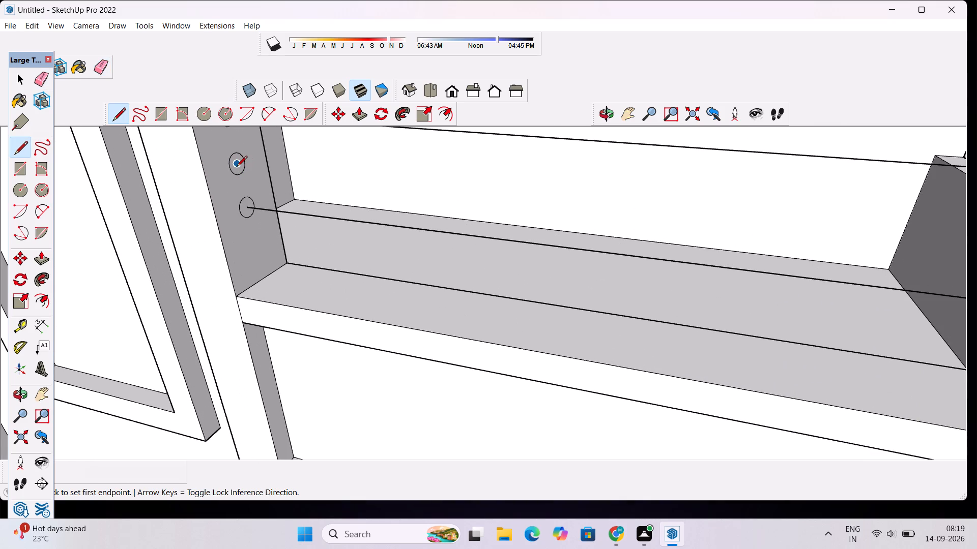
click(236, 167)
scroll(260, 163, down, 12)
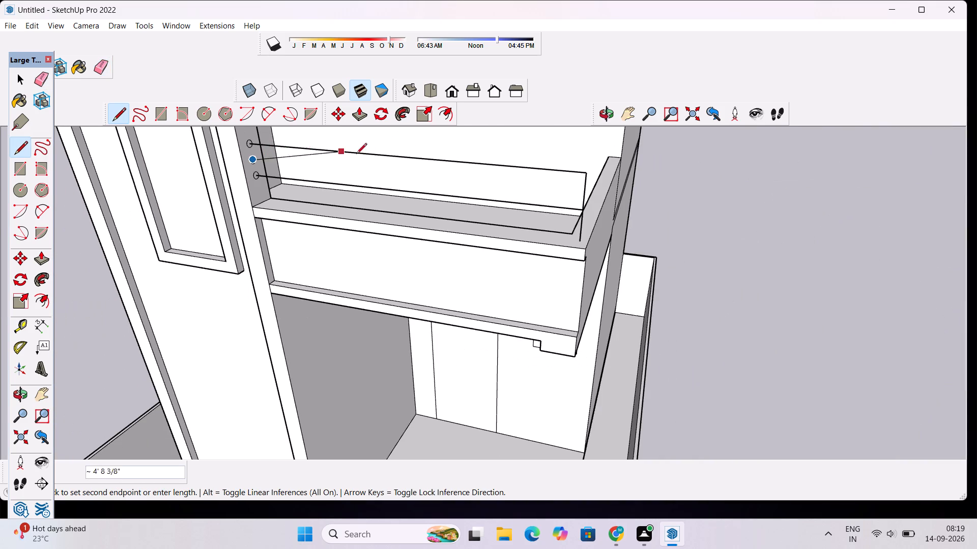
scroll(569, 182, up, 2)
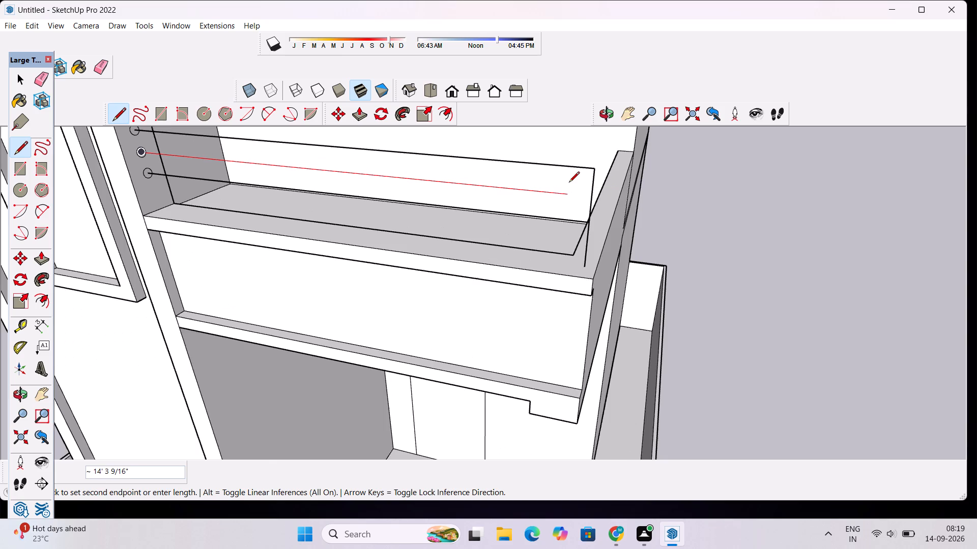
scroll(569, 183, up, 4)
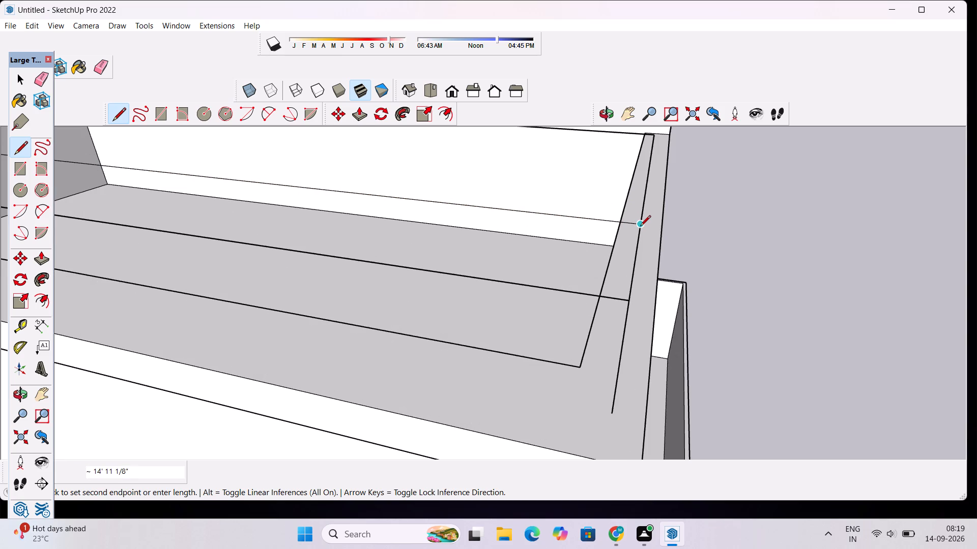
scroll(640, 227, down, 9)
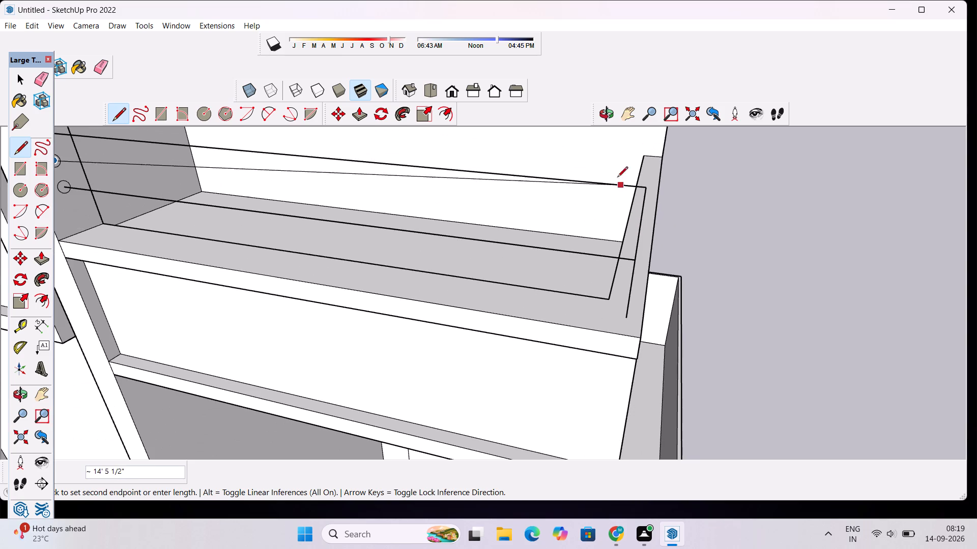
click(609, 114)
drag(646, 235, 565, 251)
scroll(462, 245, down, 2)
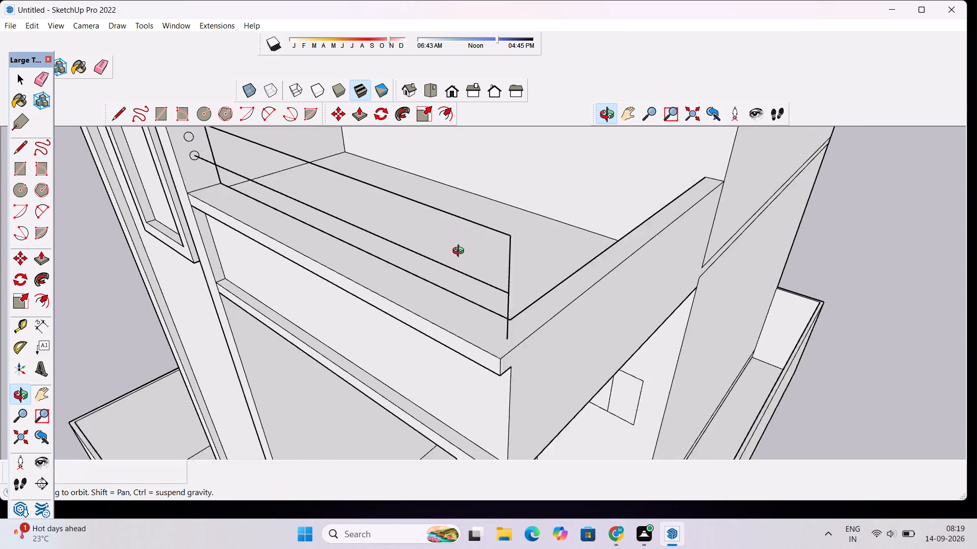
scroll(461, 252, down, 4)
scroll(389, 254, up, 3)
shift+drag(386, 243, 393, 268)
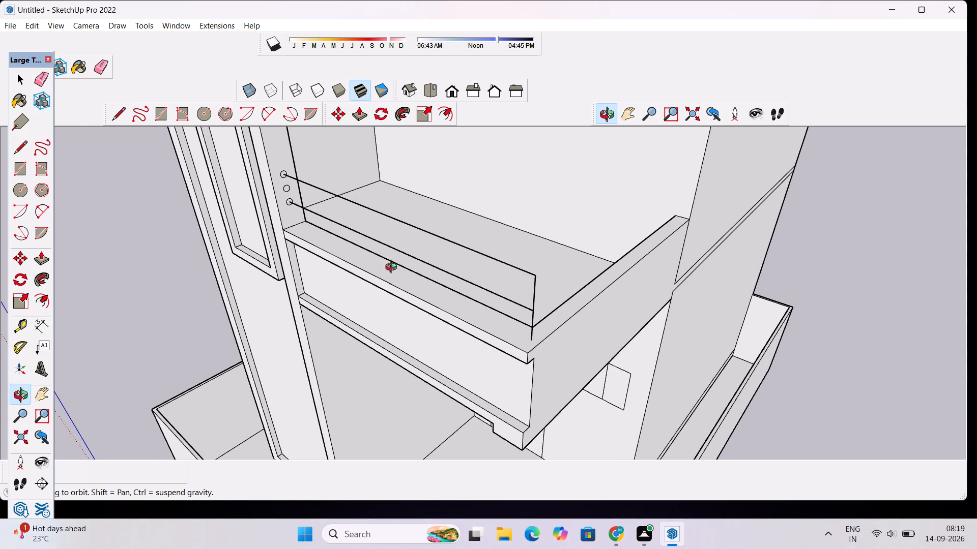
key(l)
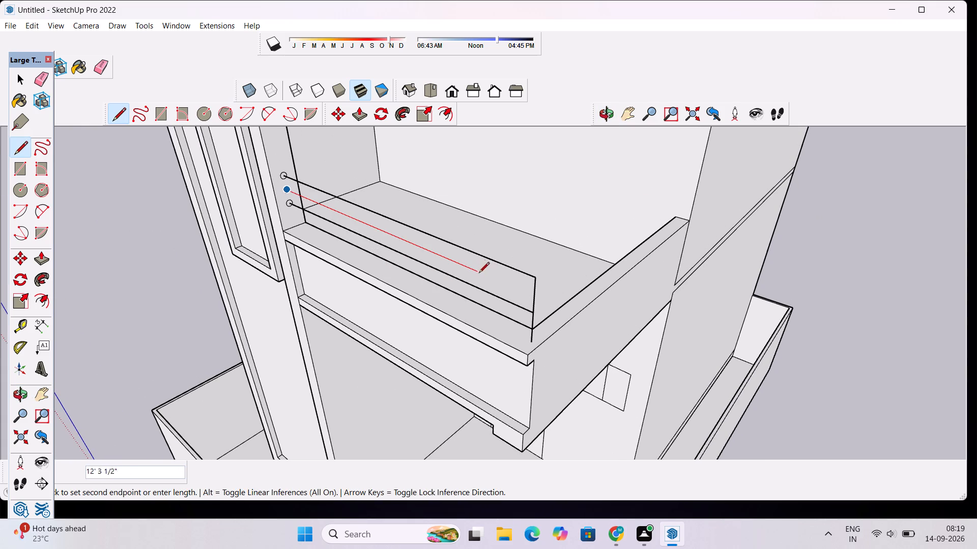
click(528, 293)
key(space)
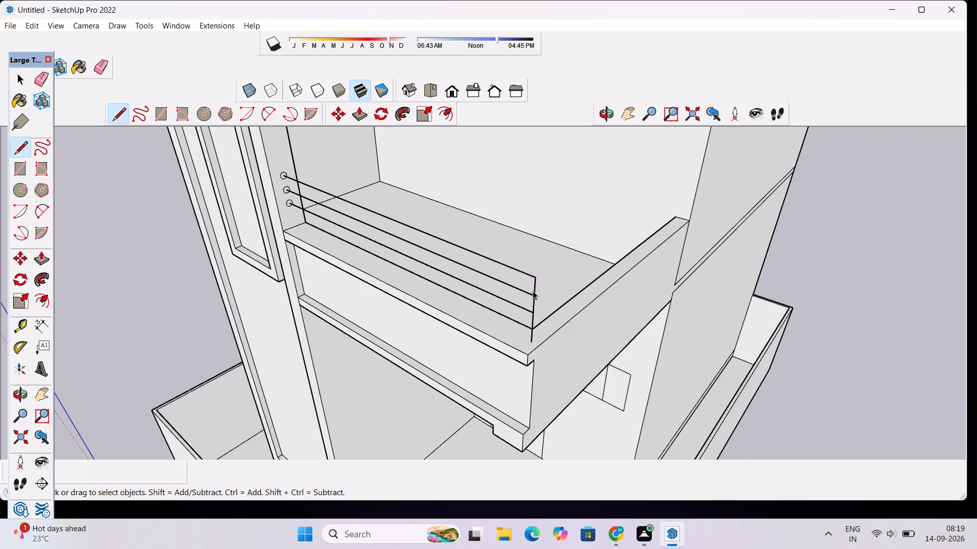
Examine from several angles where the three centre lines meet the vertical line at the balcony parapet's outer corner.
scroll(532, 297, up, 11)
scroll(493, 266, down, 5)
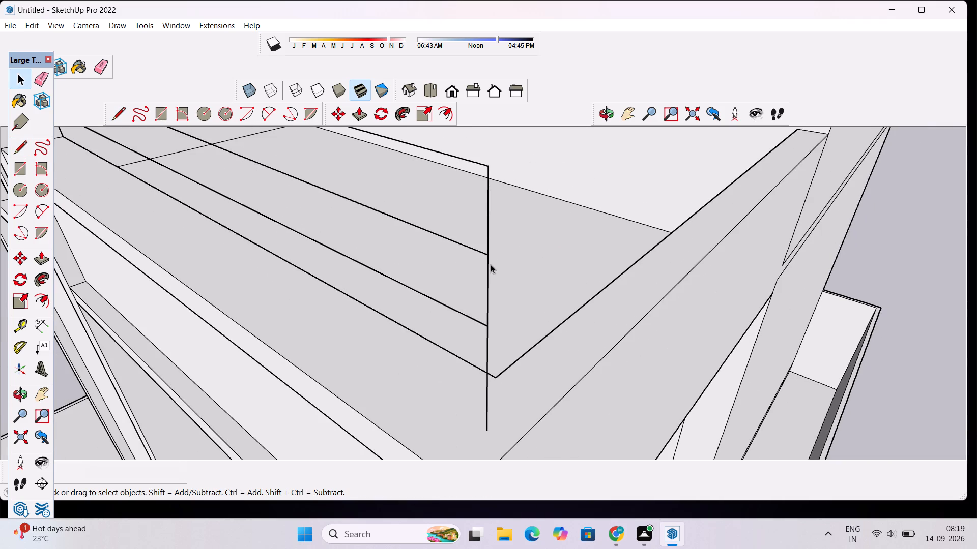
scroll(490, 254, up, 4)
scroll(484, 257, down, 2)
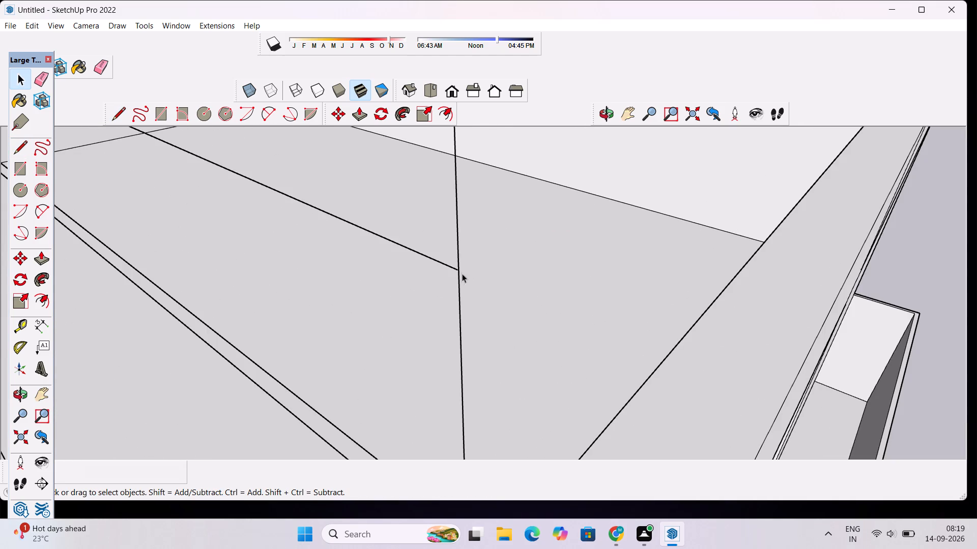
scroll(454, 273, up, 1)
scroll(455, 268, down, 1)
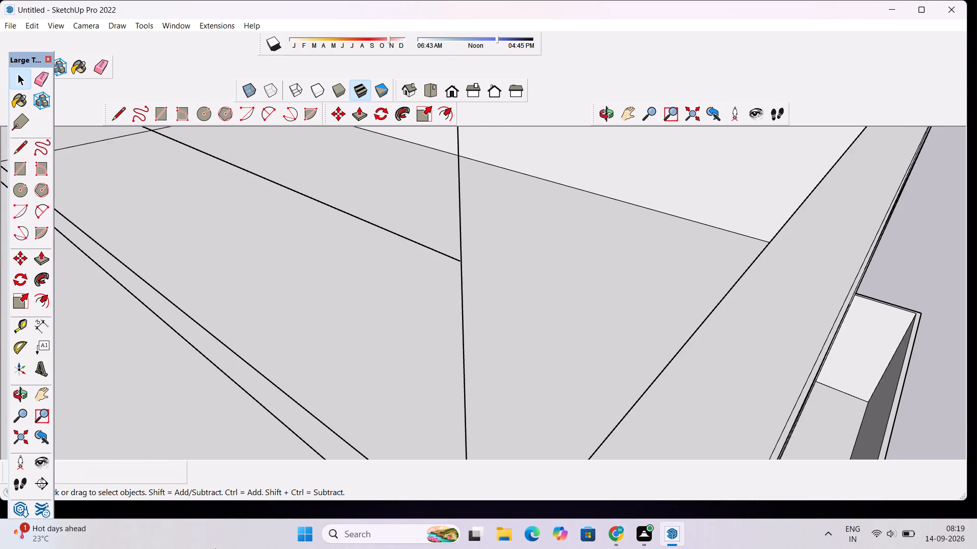
click(606, 124)
drag(479, 261, 516, 257)
drag(392, 337, 427, 360)
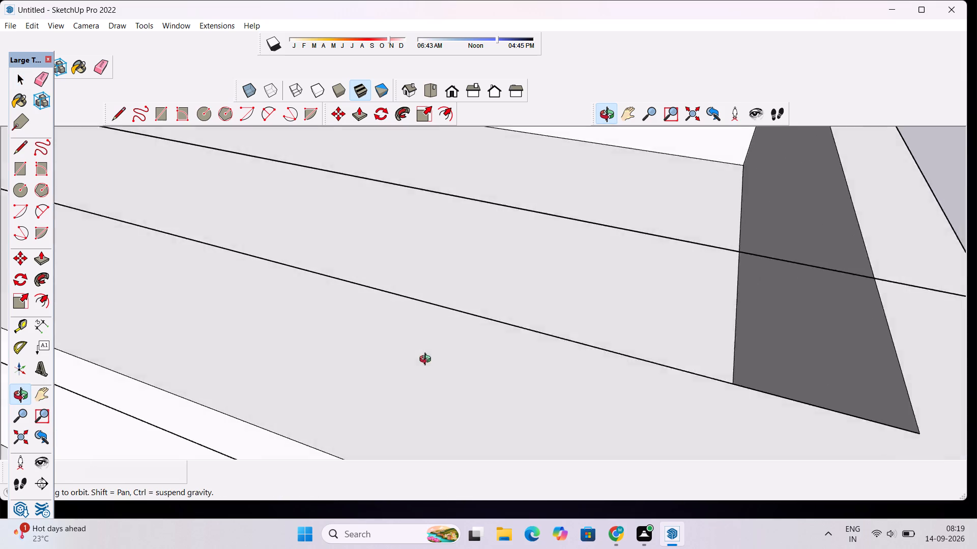
drag(427, 360, 455, 316)
scroll(456, 311, down, 5)
shift+drag(558, 231, 443, 279)
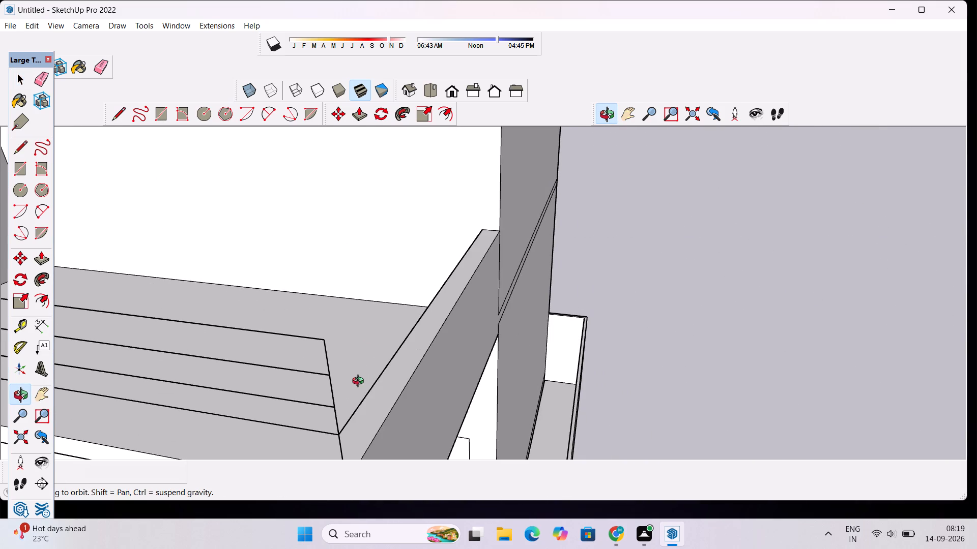
scroll(356, 373, up, 4)
drag(281, 418, 323, 405)
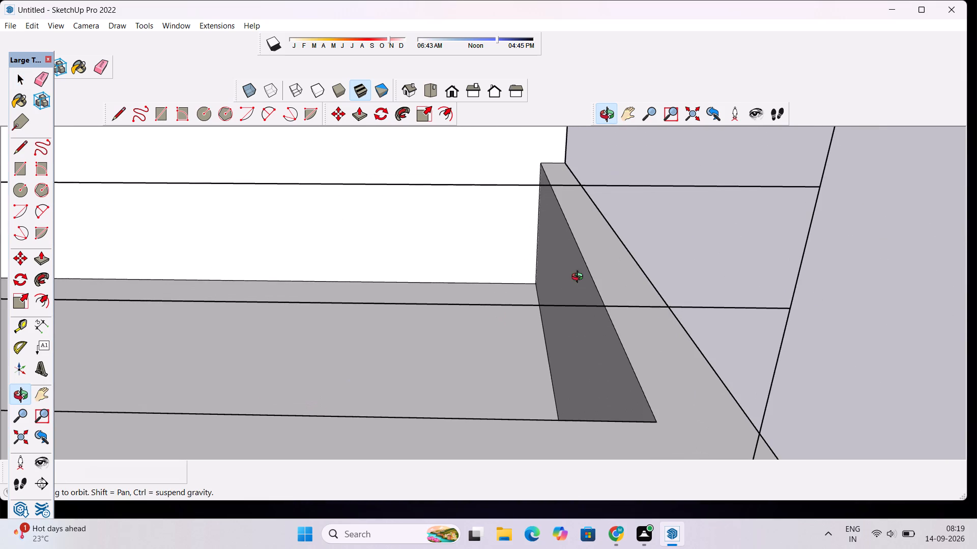
shift+drag(629, 240, 482, 263)
shift+drag(485, 260, 499, 249)
scroll(499, 242, down, 2)
scroll(509, 186, up, 4)
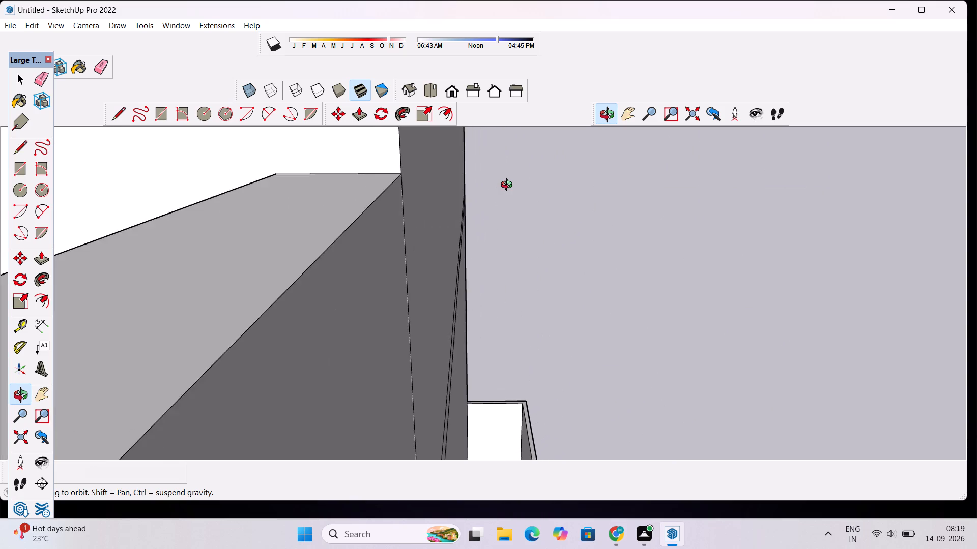
scroll(509, 186, down, 4)
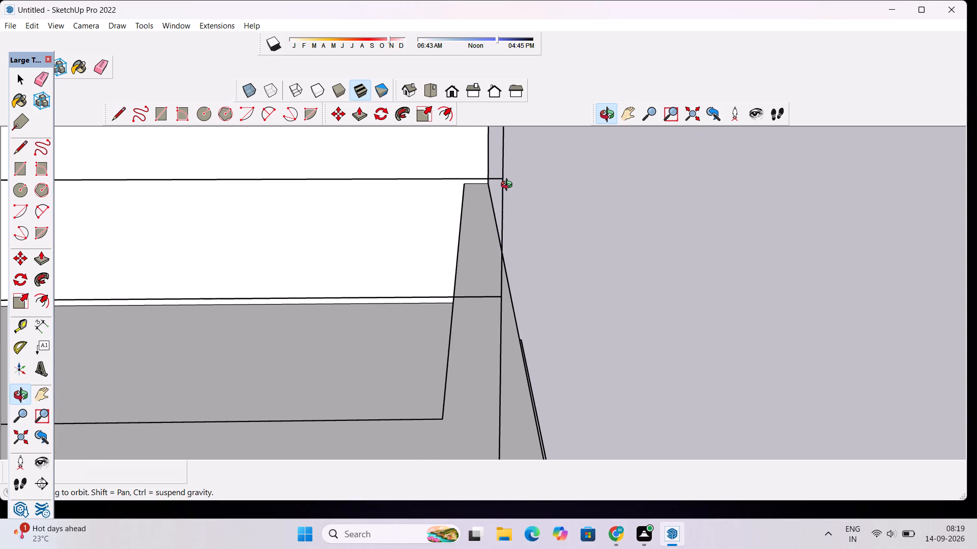
shift+scroll(497, 180, up, 8)
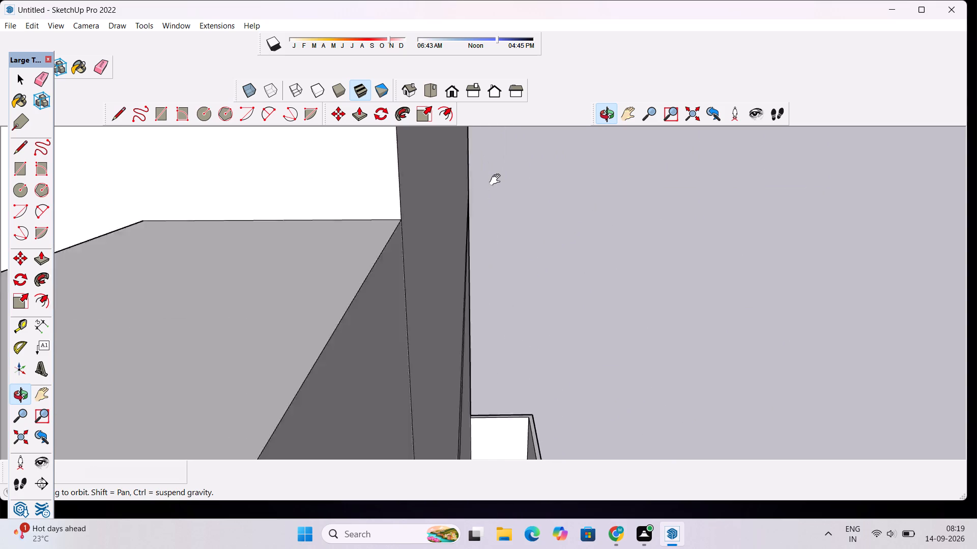
shift+scroll(497, 180, up, 1)
shift+scroll(497, 180, down, 6)
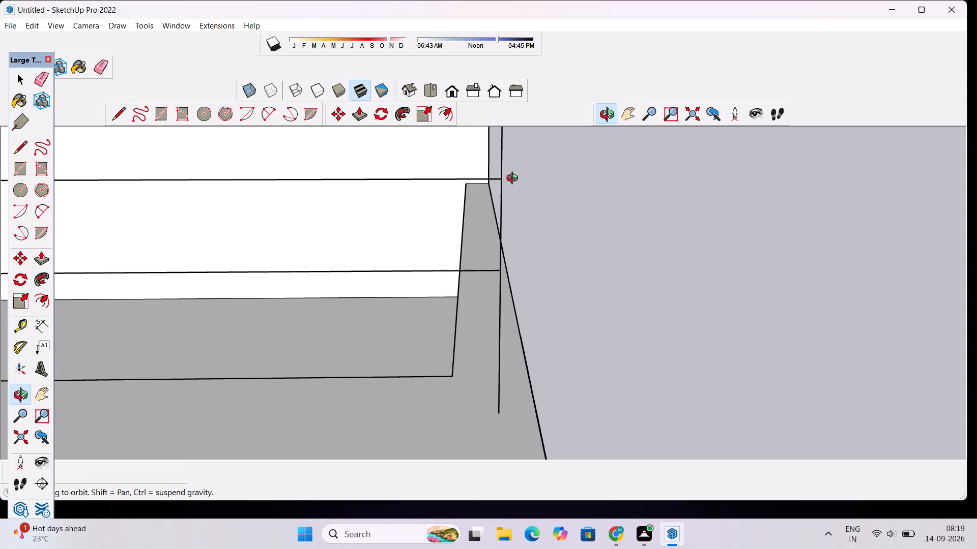
scroll(506, 182, up, 2)
scroll(506, 182, down, 5)
drag(587, 207, 498, 239)
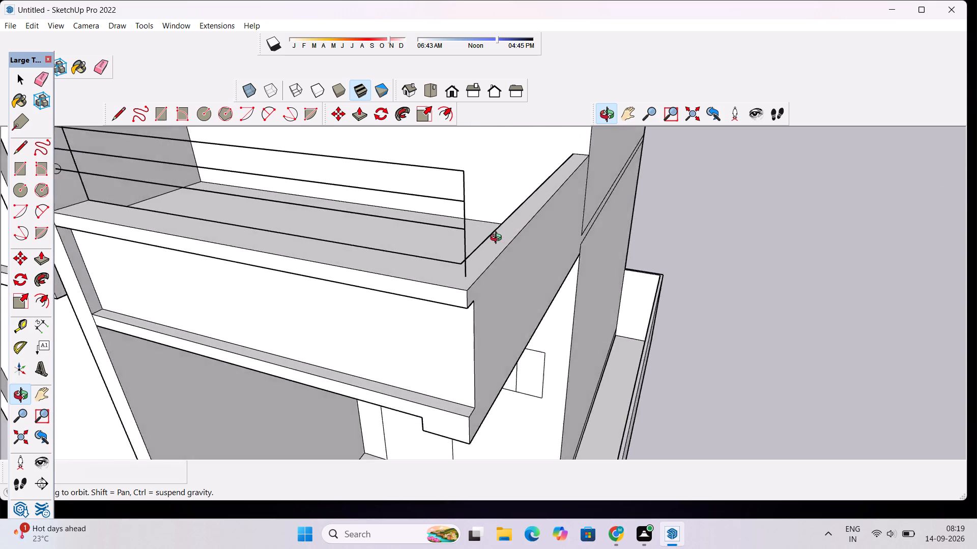
Draw a side centre line about 13' 9" long from the corner vertical's top, along the side parapet to the side wall.
drag(498, 239, 465, 227)
double_click(465, 227)
drag(465, 227, 461, 238)
drag(443, 235, 419, 229)
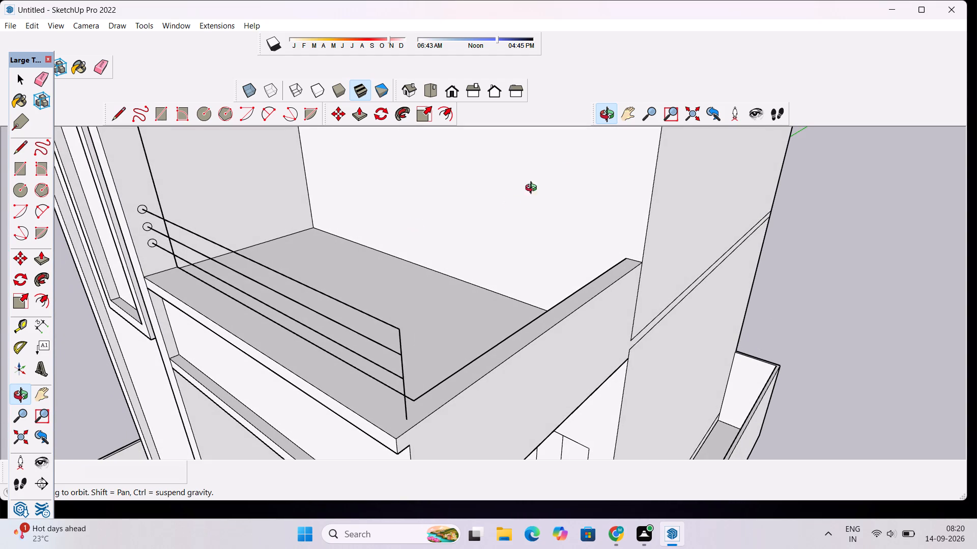
key(l)
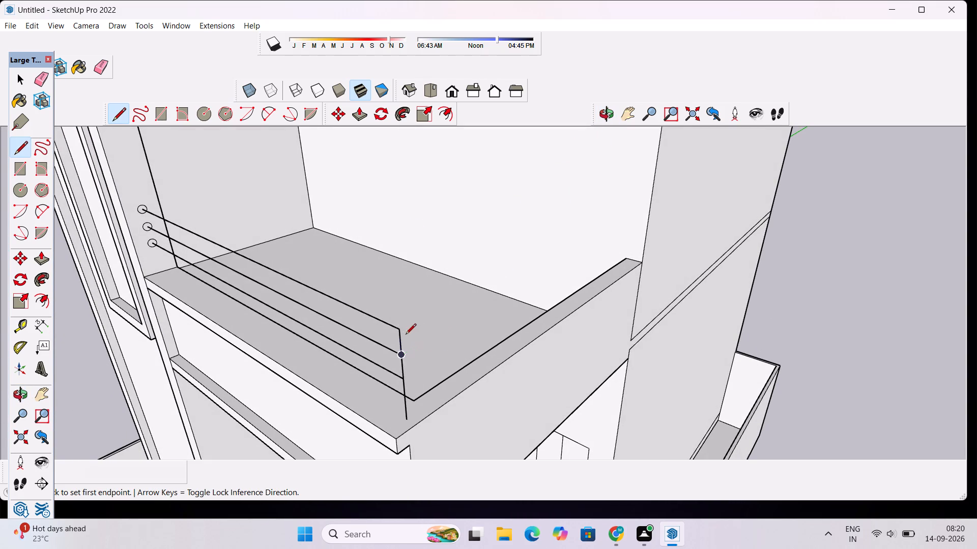
click(396, 329)
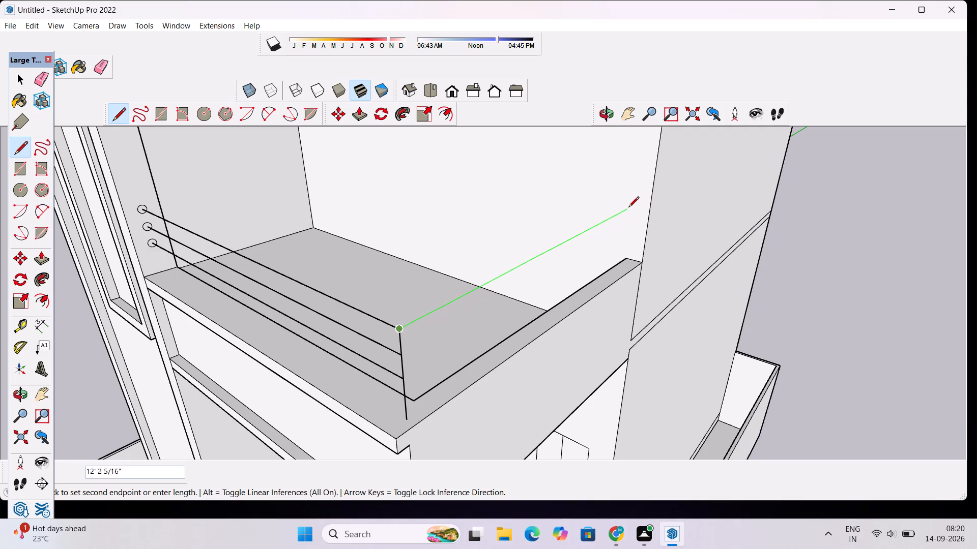
click(641, 199)
key(space)
Draw two more side centre lines from the middle and bottom front lines' corner ends, parallel to the top side line, to the side wall.
text(l)
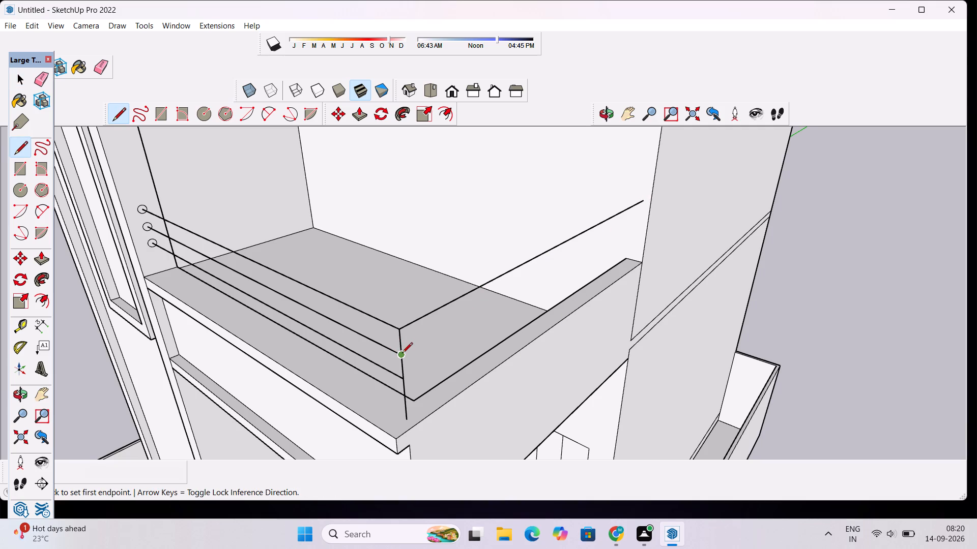
click(402, 354)
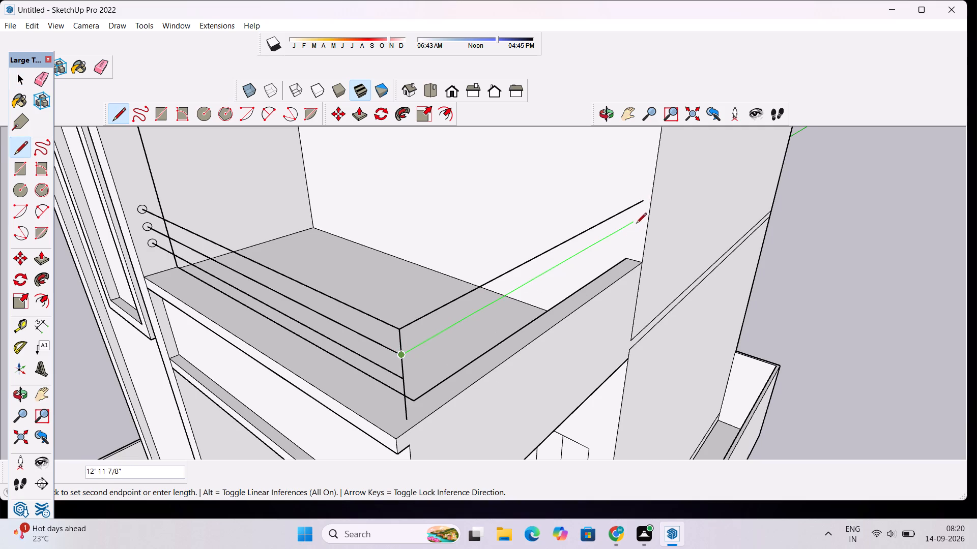
click(641, 218)
key(space)
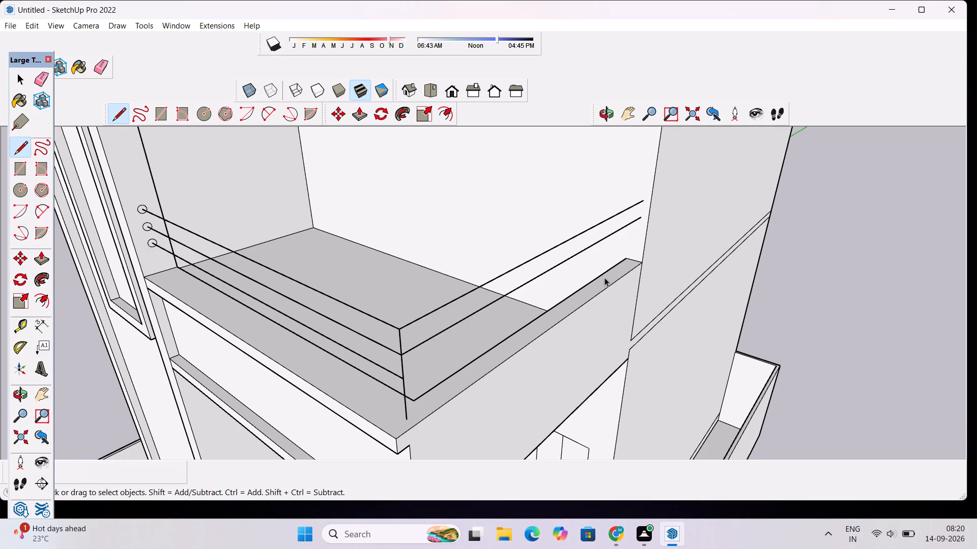
key(l)
click(405, 379)
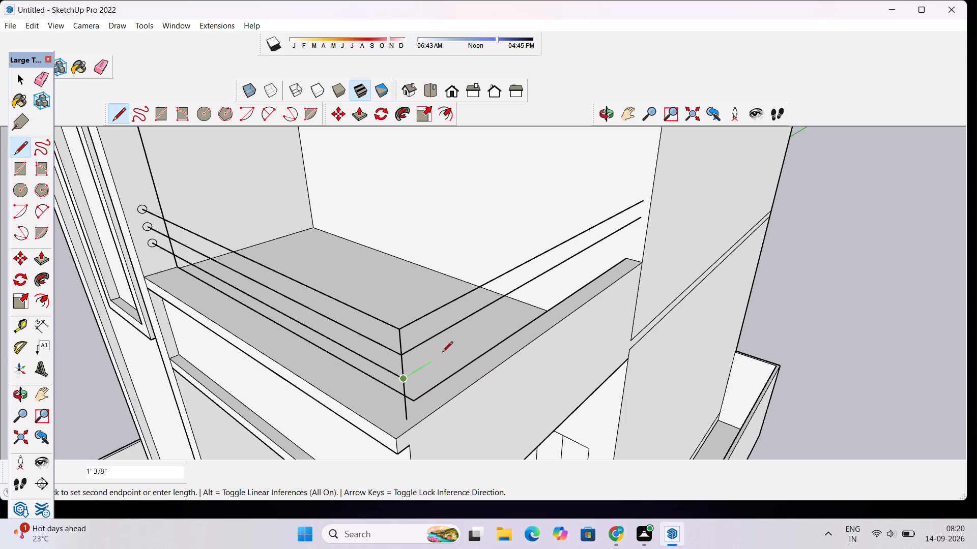
click(638, 237)
key(space)
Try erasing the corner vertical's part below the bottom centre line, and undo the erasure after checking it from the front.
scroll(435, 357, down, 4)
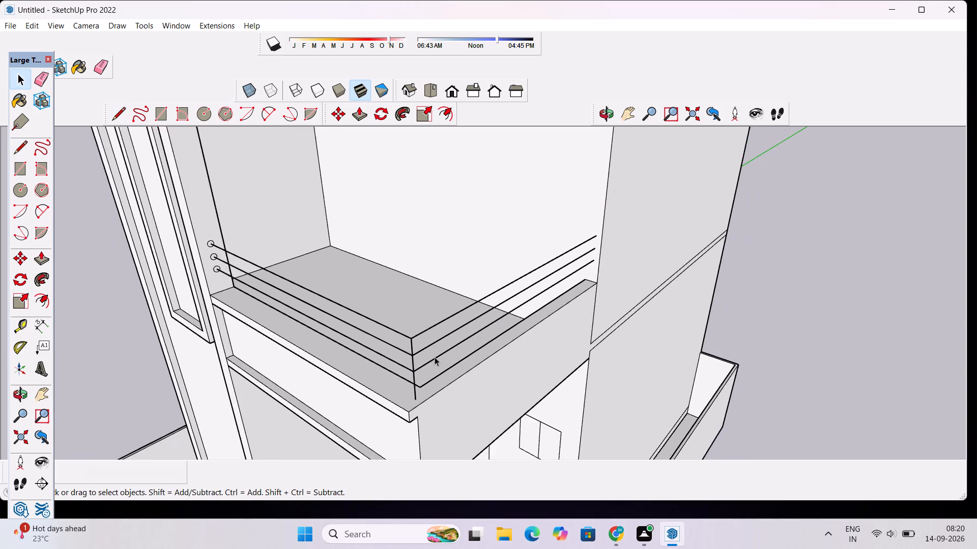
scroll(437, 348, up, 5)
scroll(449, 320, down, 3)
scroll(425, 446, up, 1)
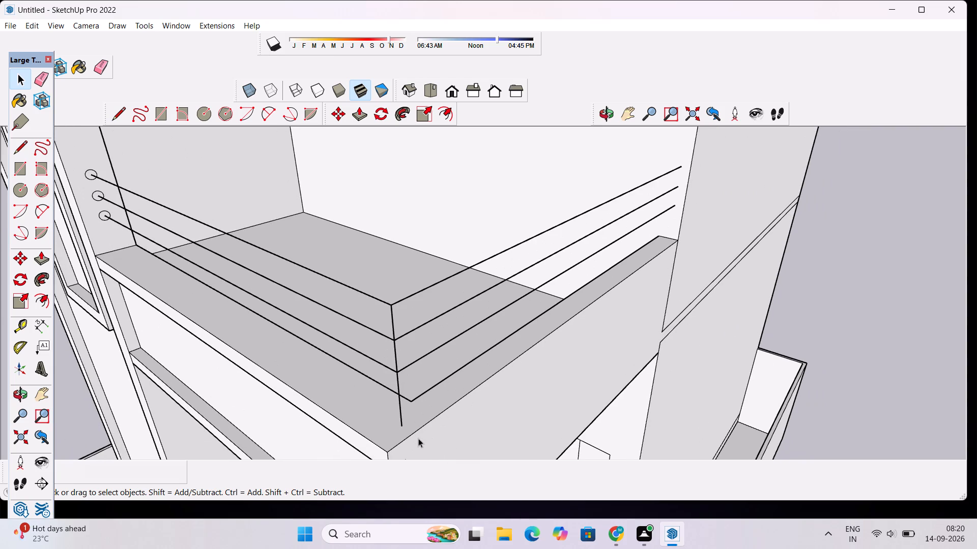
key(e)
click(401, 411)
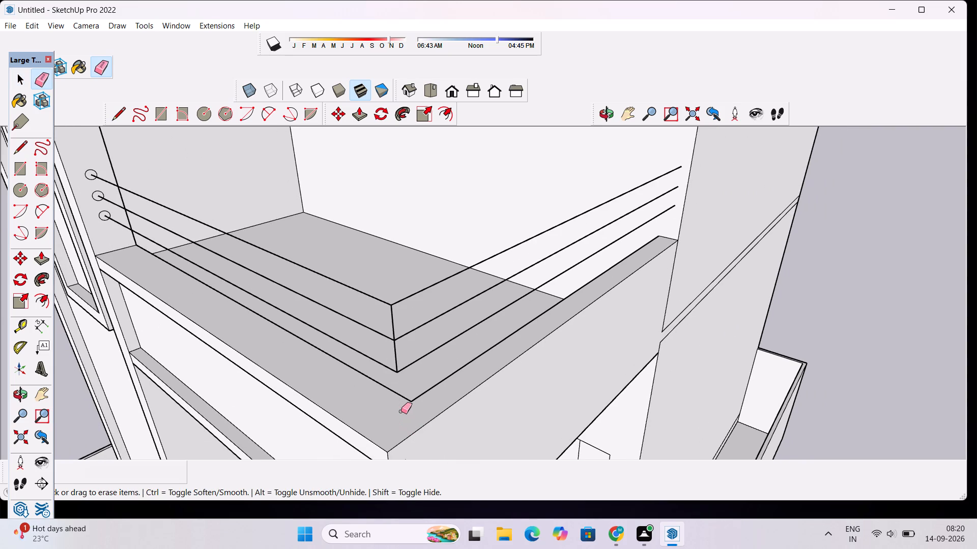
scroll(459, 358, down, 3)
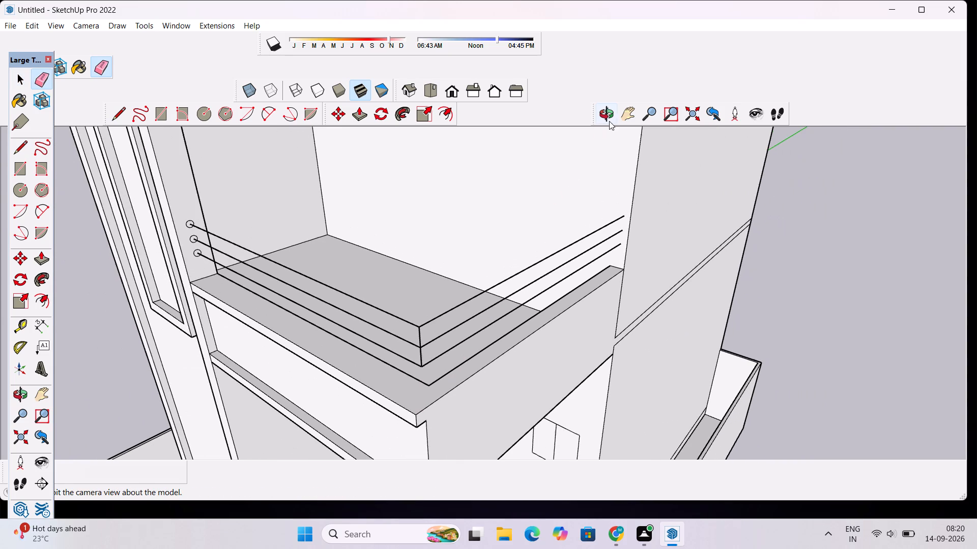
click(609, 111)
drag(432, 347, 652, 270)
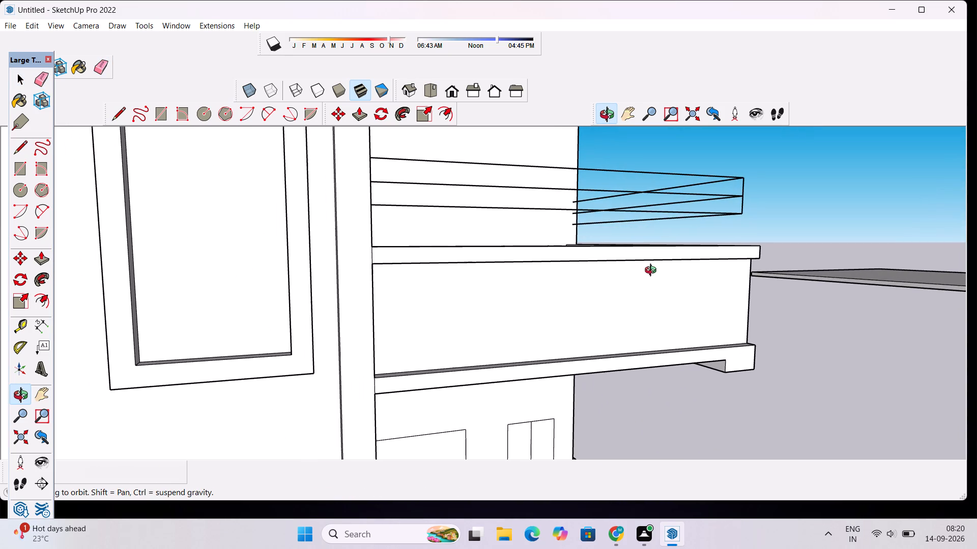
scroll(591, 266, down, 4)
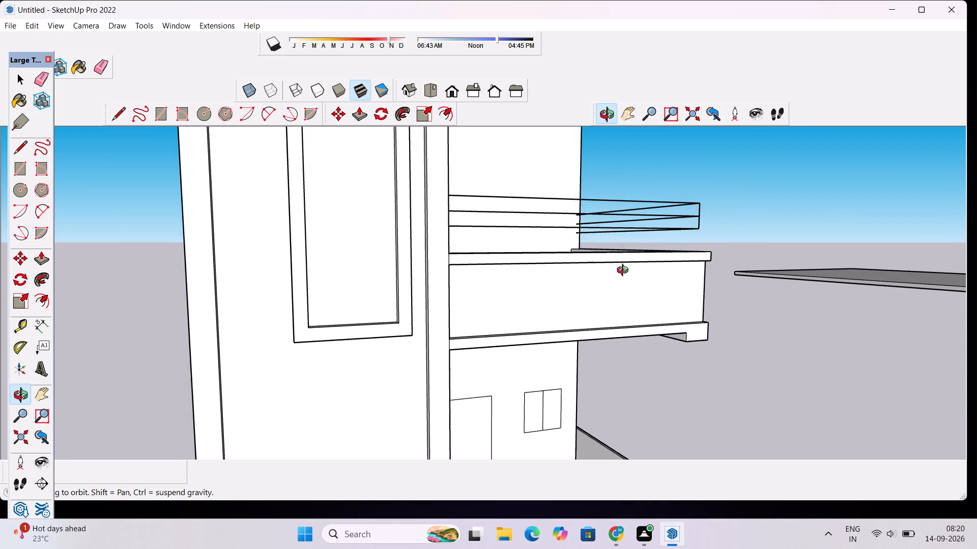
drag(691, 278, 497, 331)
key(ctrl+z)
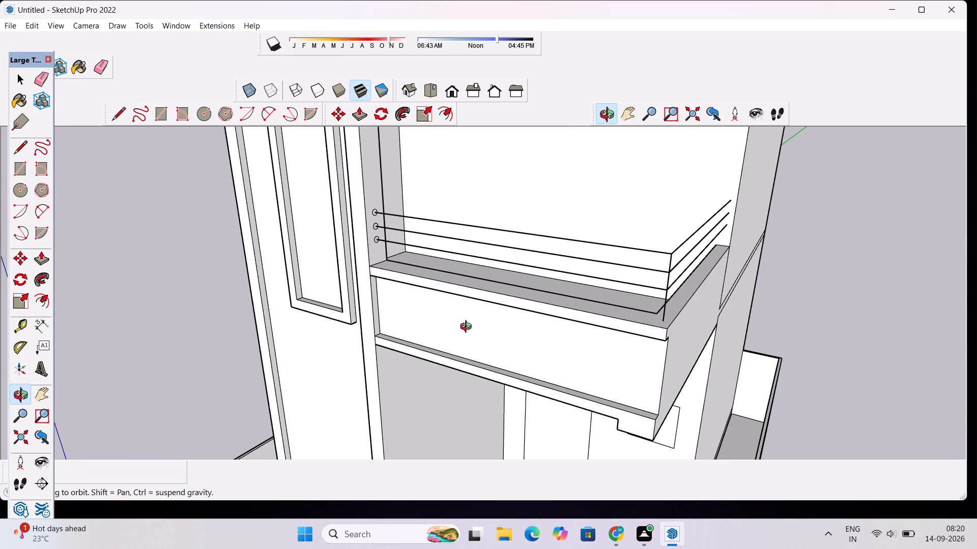
Sweep the bottom circle along the bottom front and side centre lines with Follow Me to form the lowest round bar.
scroll(577, 277, down, 3)
scroll(577, 277, up, 2)
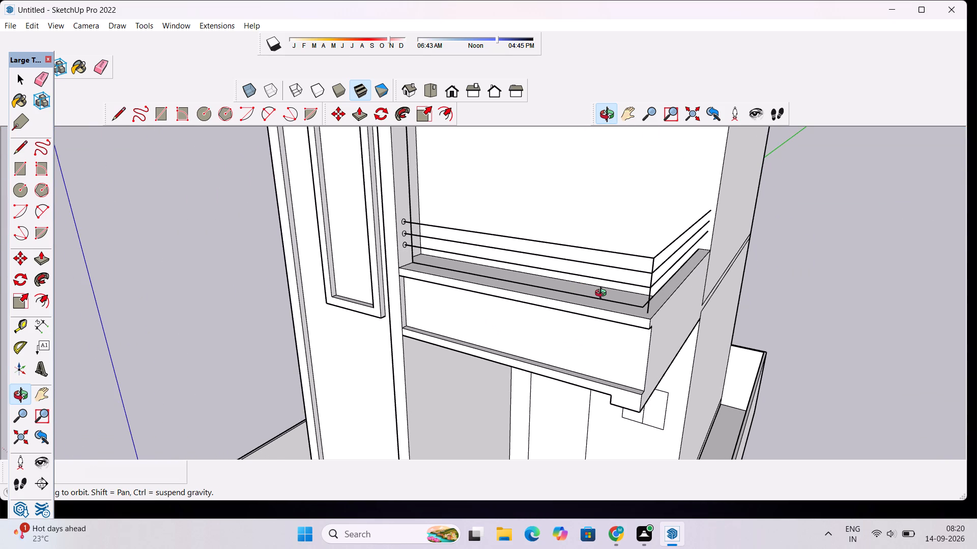
scroll(603, 294, up, 2)
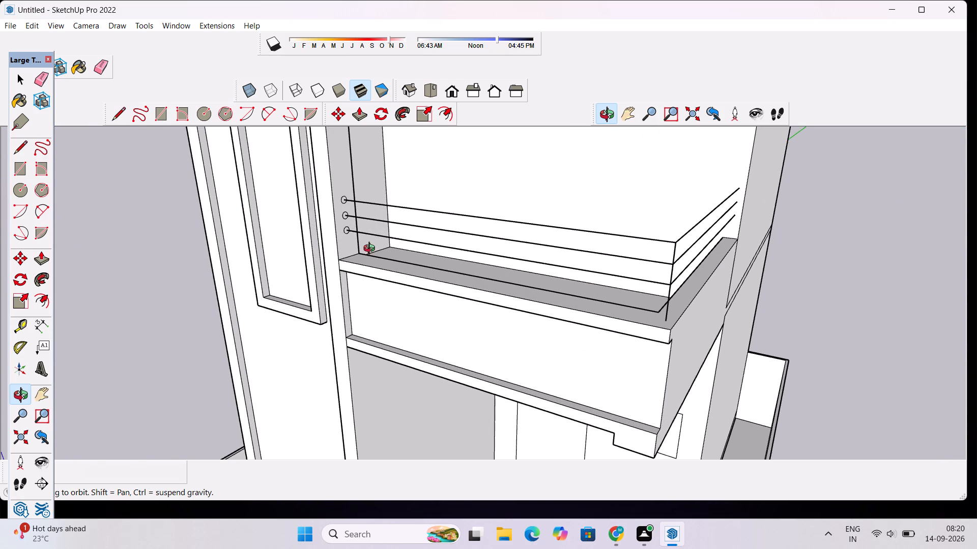
shift+drag(391, 242, 389, 278)
shift+scroll(395, 314, up, 3)
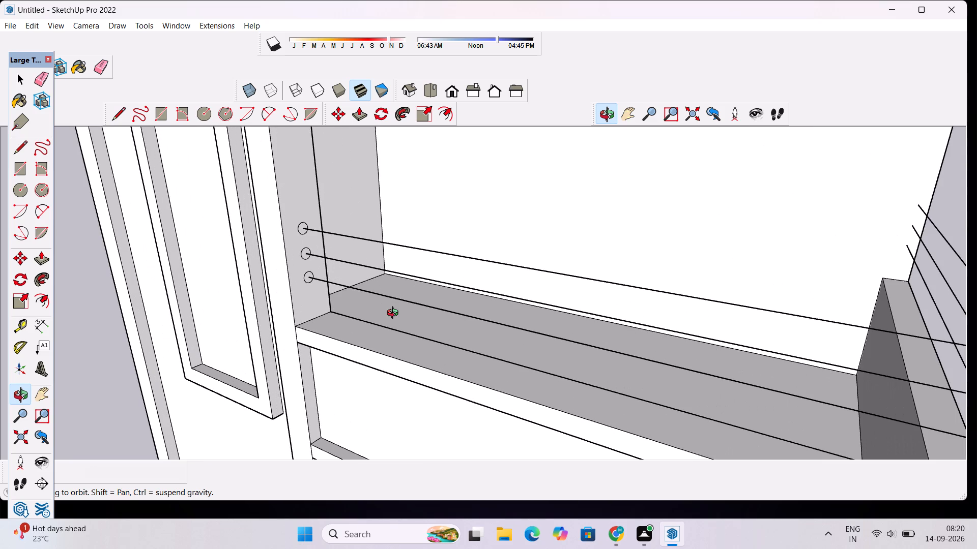
key(space)
scroll(312, 279, up, 5)
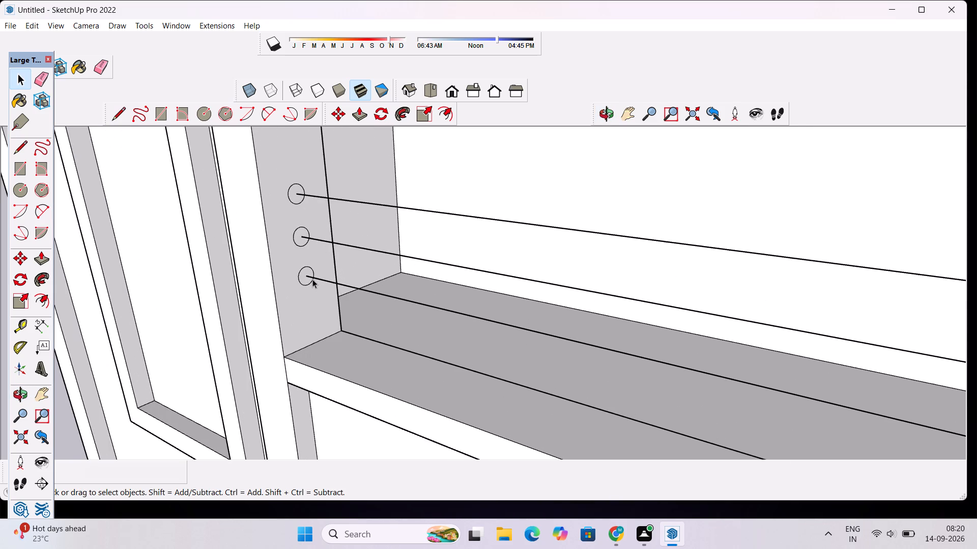
double_click(304, 277)
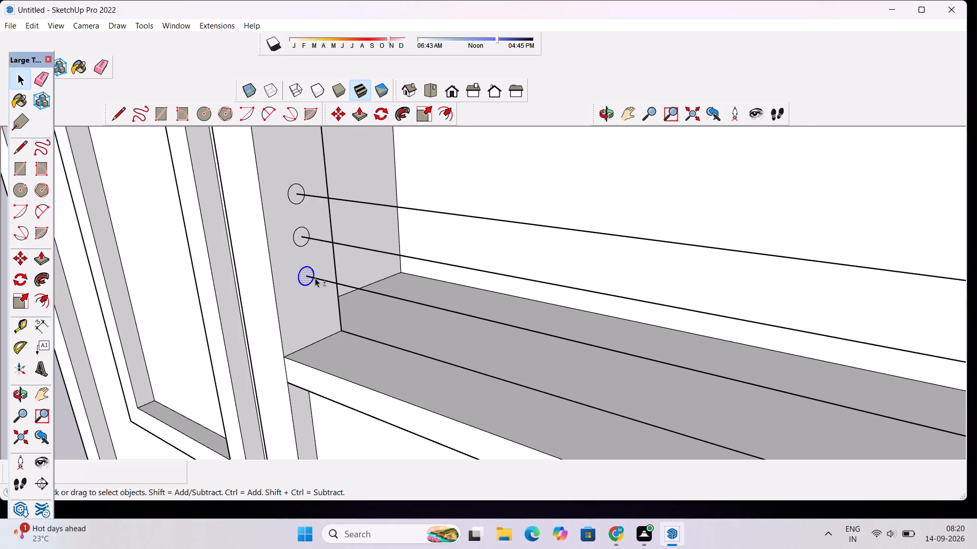
shift+click(315, 278)
scroll(315, 278, down, 13)
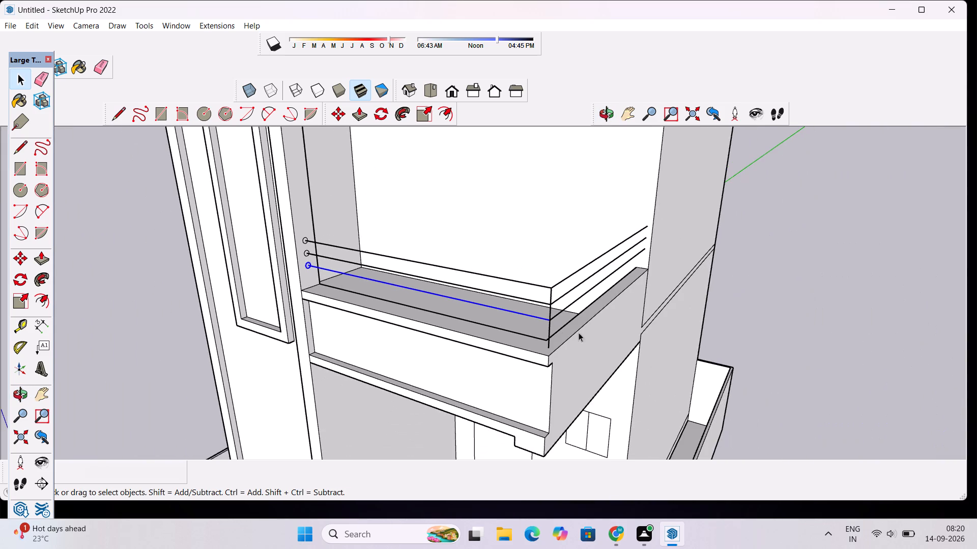
scroll(580, 318, up, 8)
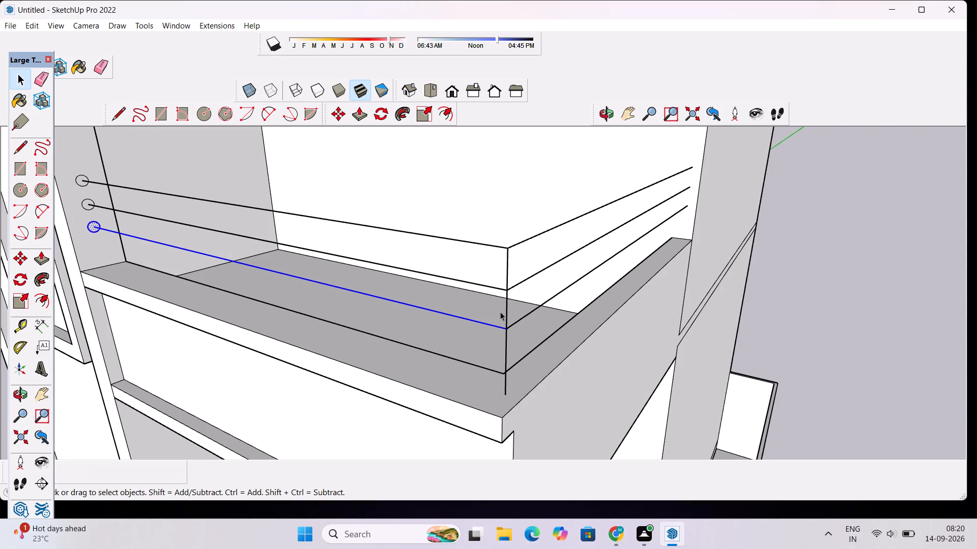
shift+click(500, 312)
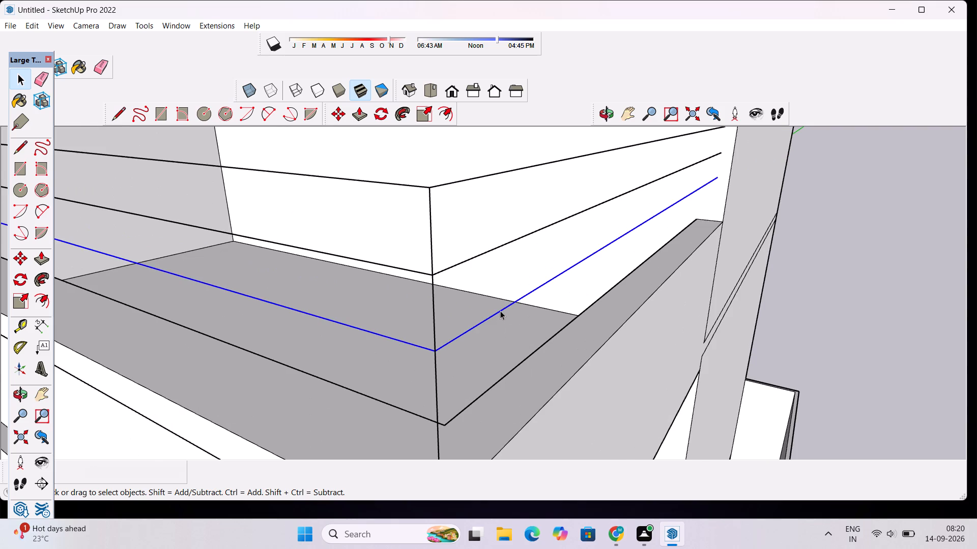
scroll(491, 312, down, 7)
scroll(142, 263, up, 4)
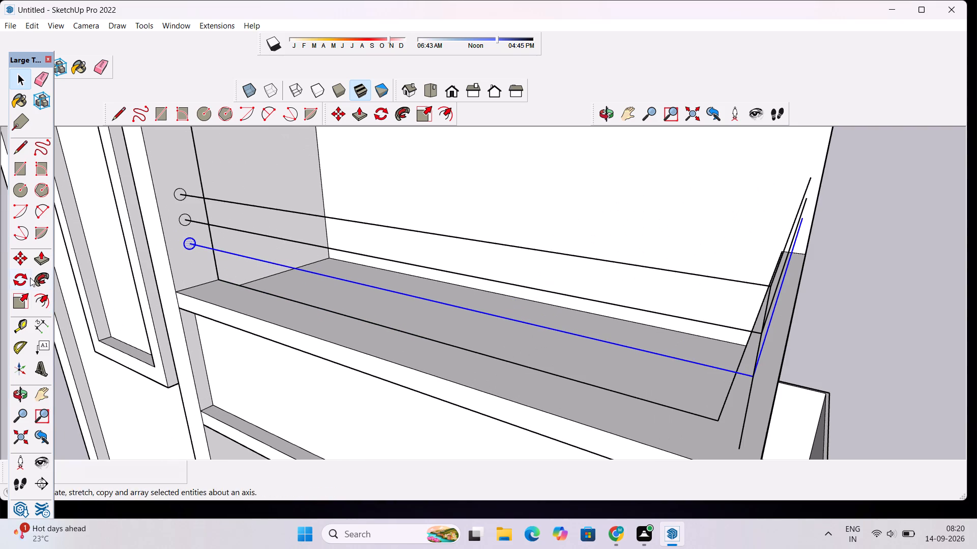
click(37, 275)
scroll(183, 248, up, 4)
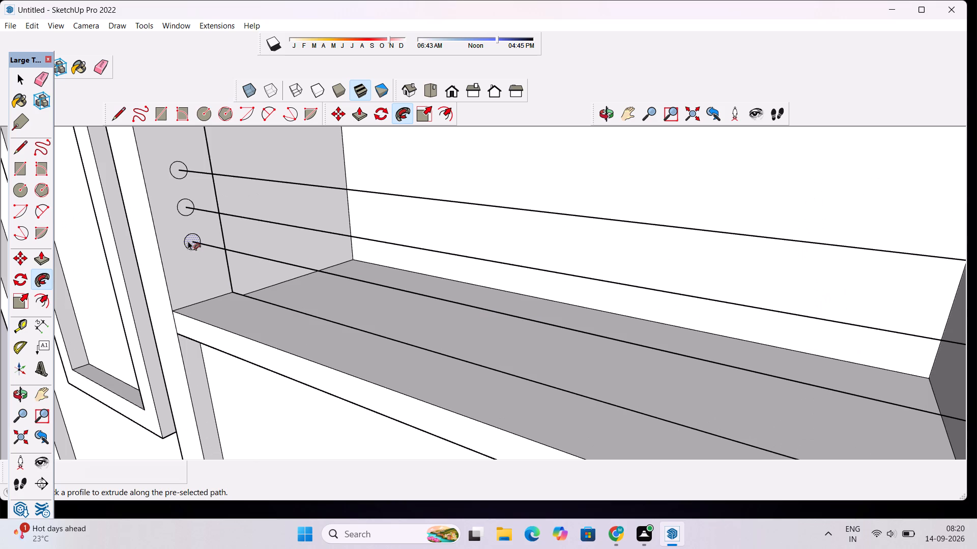
click(188, 241)
scroll(188, 241, down, 7)
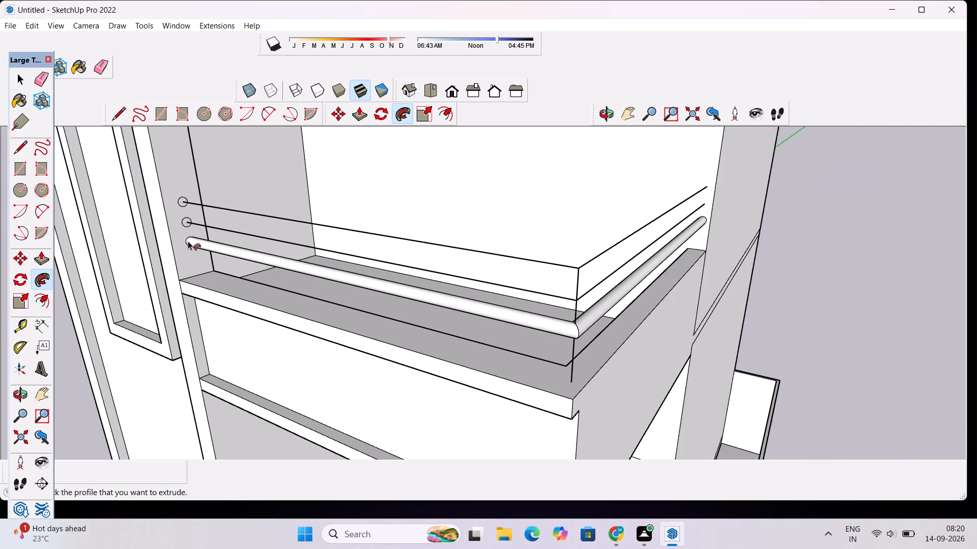
key(space)
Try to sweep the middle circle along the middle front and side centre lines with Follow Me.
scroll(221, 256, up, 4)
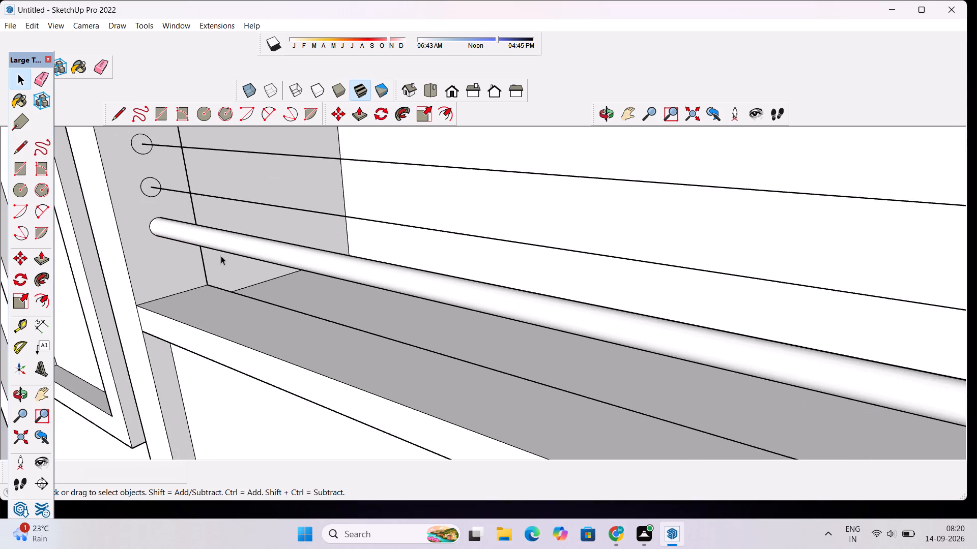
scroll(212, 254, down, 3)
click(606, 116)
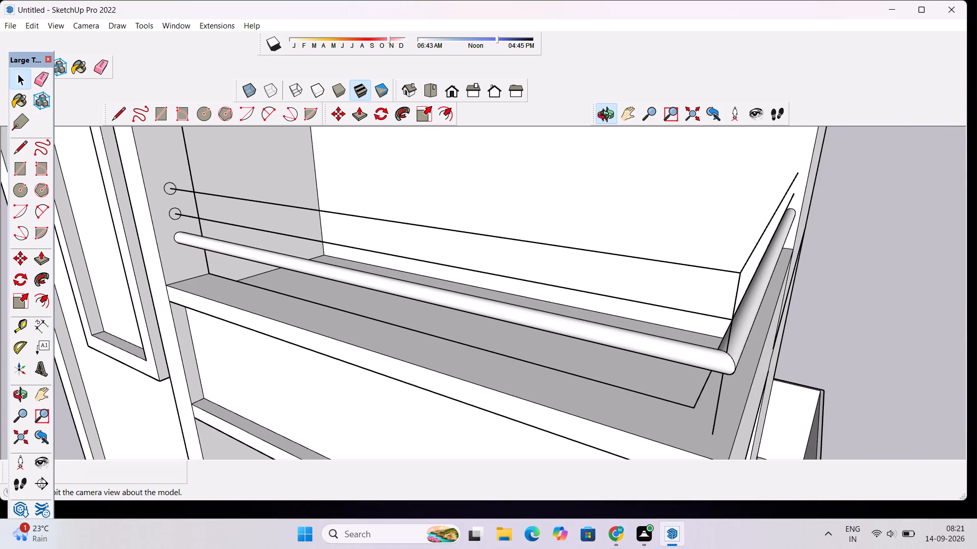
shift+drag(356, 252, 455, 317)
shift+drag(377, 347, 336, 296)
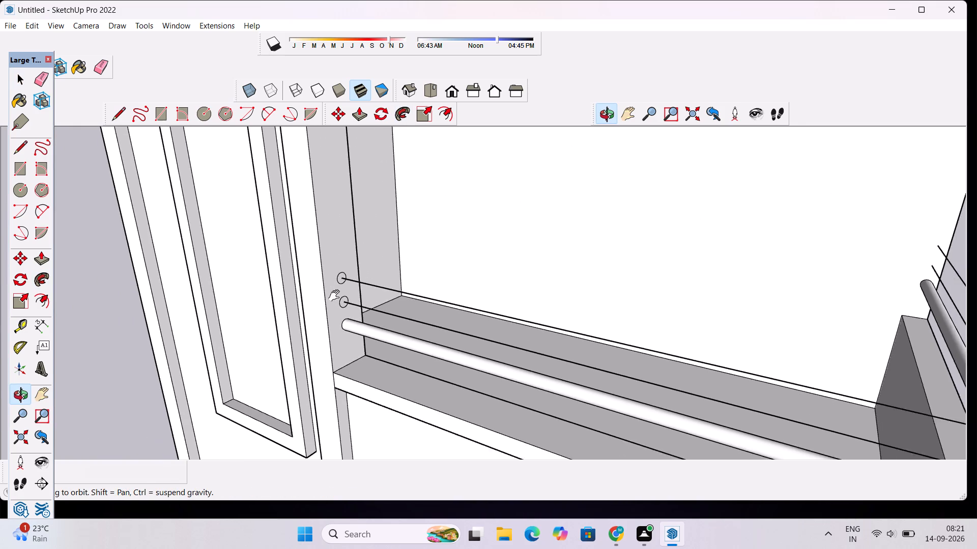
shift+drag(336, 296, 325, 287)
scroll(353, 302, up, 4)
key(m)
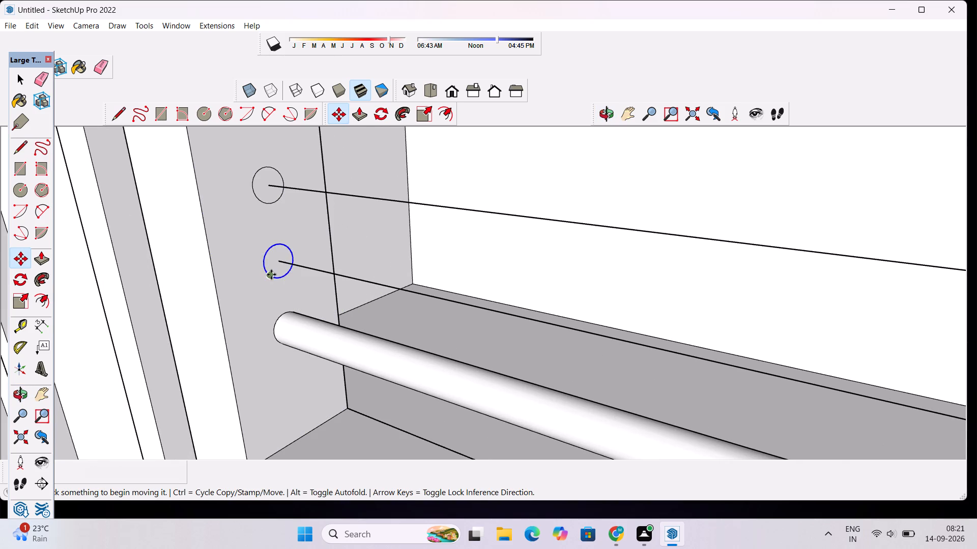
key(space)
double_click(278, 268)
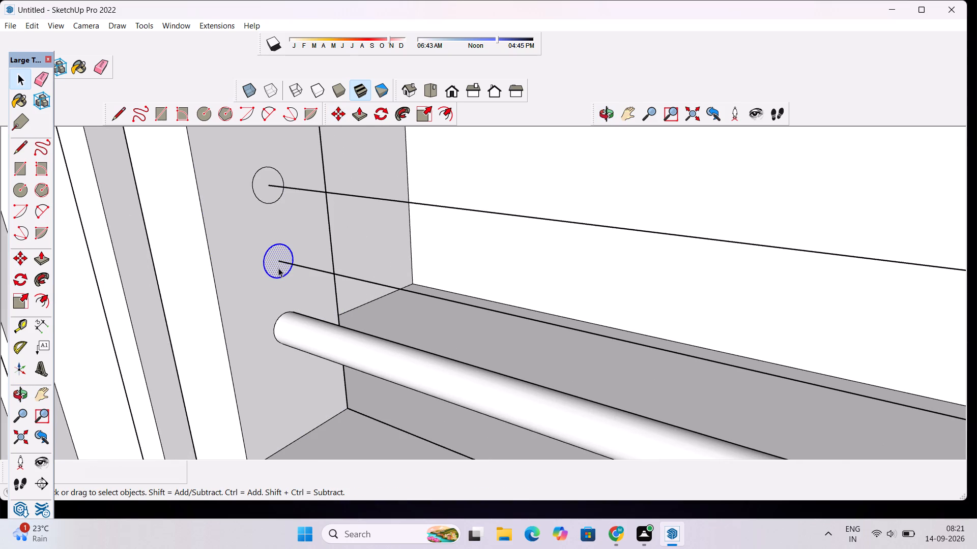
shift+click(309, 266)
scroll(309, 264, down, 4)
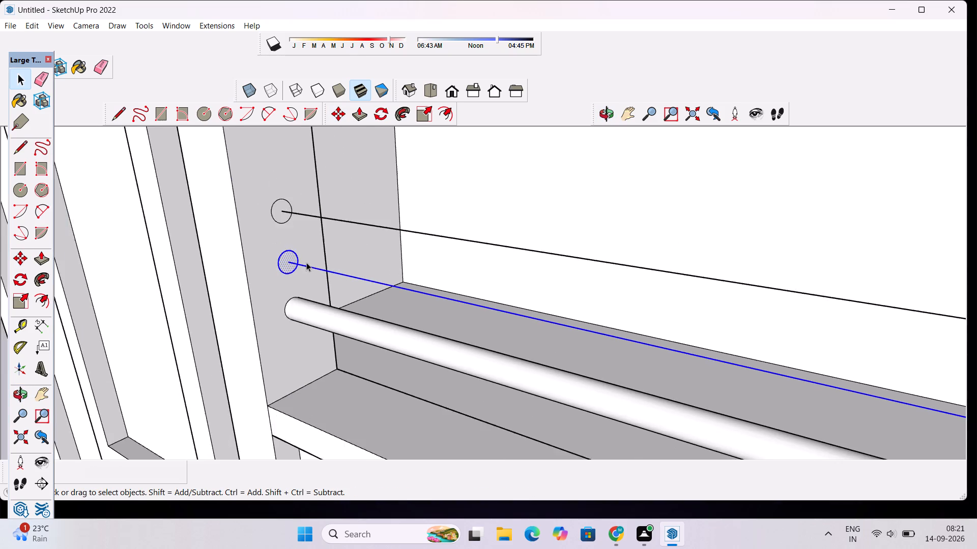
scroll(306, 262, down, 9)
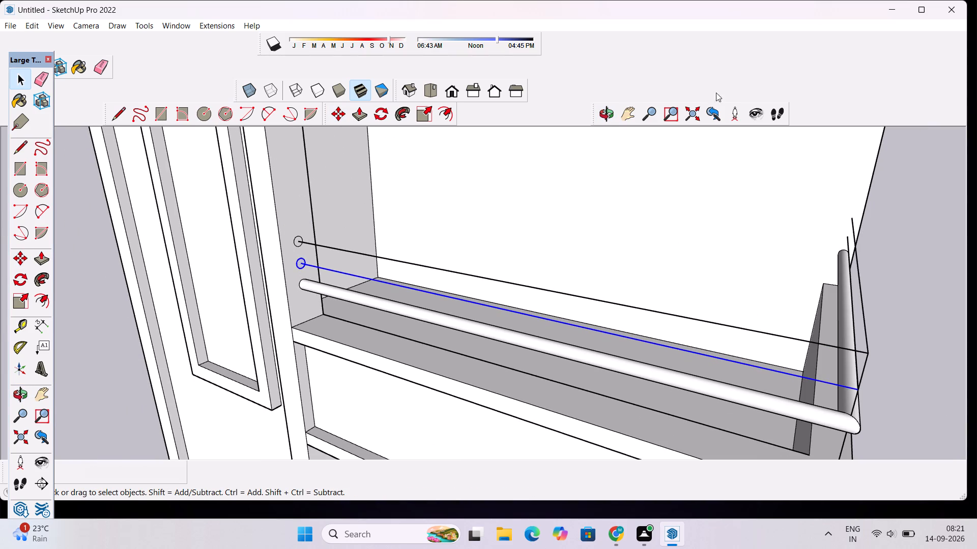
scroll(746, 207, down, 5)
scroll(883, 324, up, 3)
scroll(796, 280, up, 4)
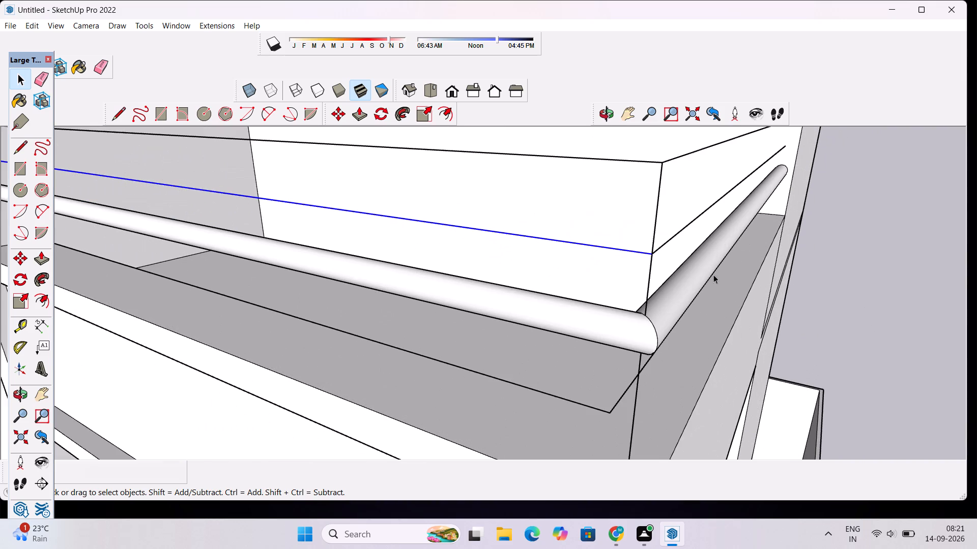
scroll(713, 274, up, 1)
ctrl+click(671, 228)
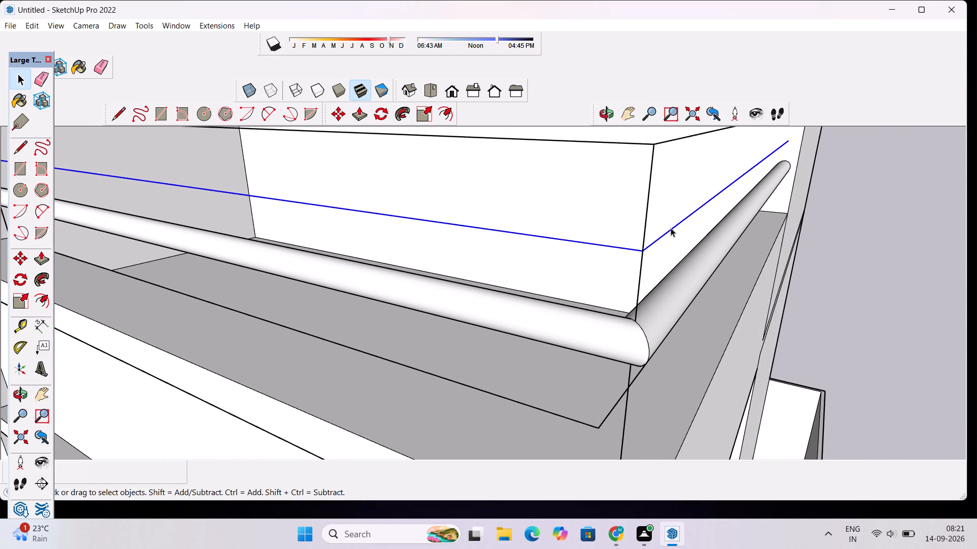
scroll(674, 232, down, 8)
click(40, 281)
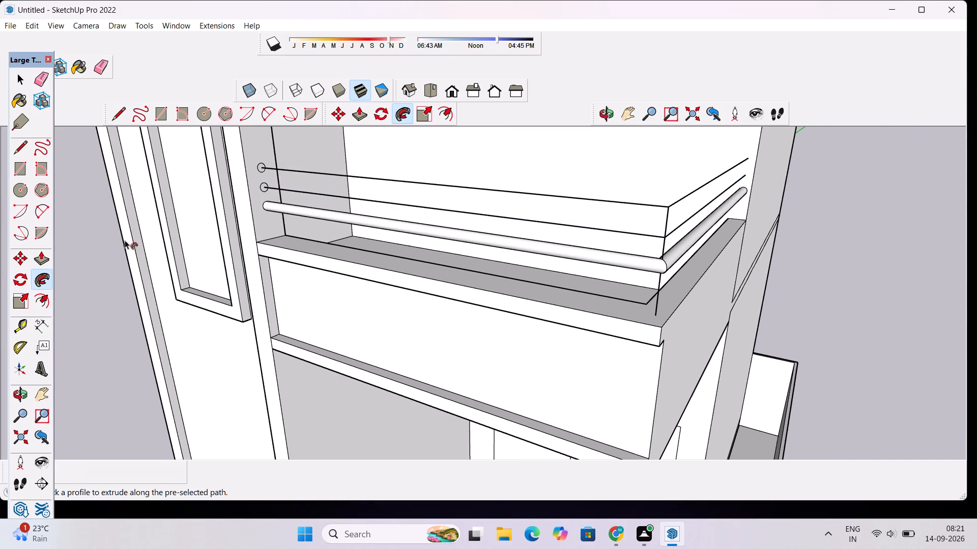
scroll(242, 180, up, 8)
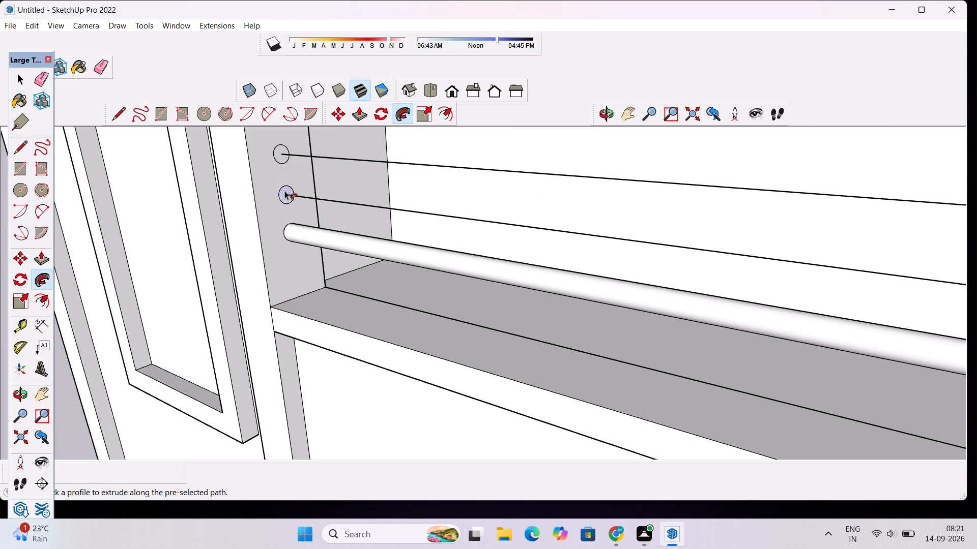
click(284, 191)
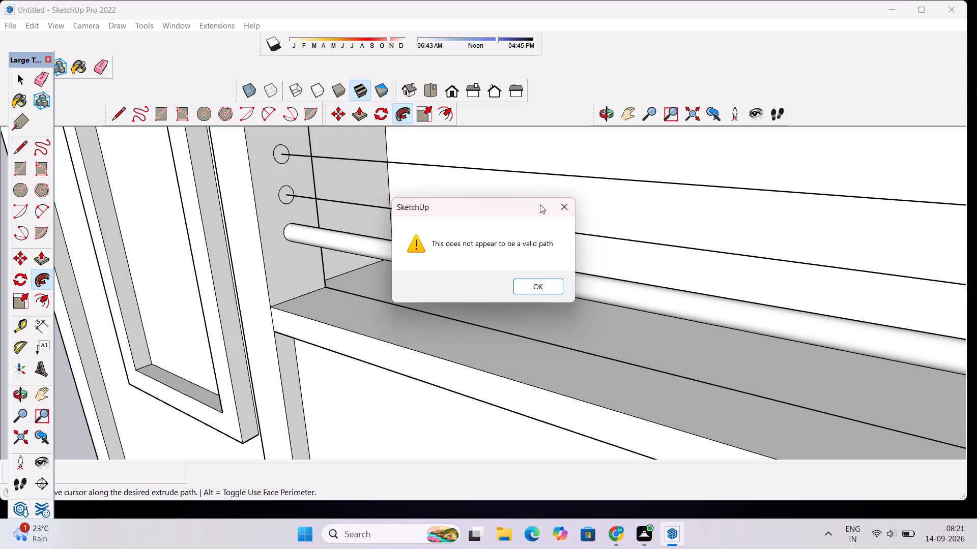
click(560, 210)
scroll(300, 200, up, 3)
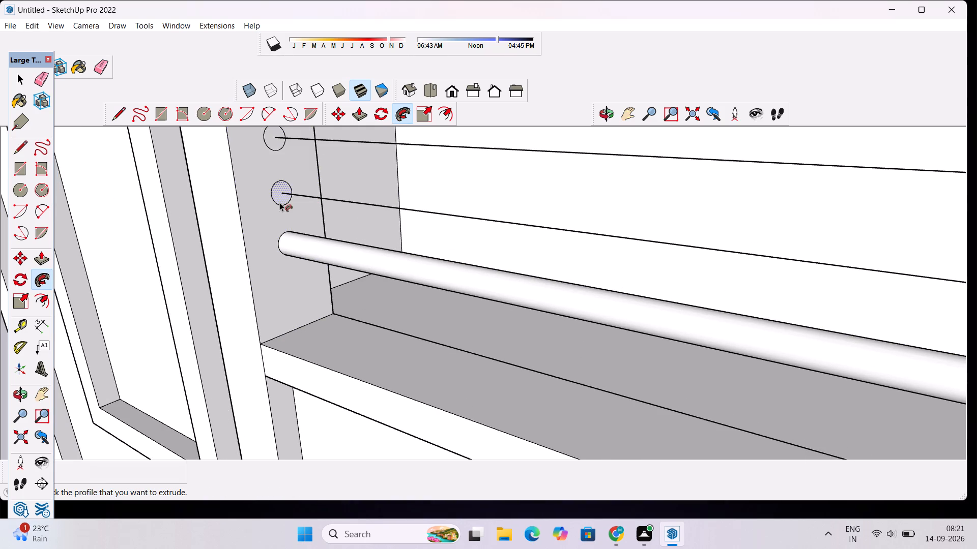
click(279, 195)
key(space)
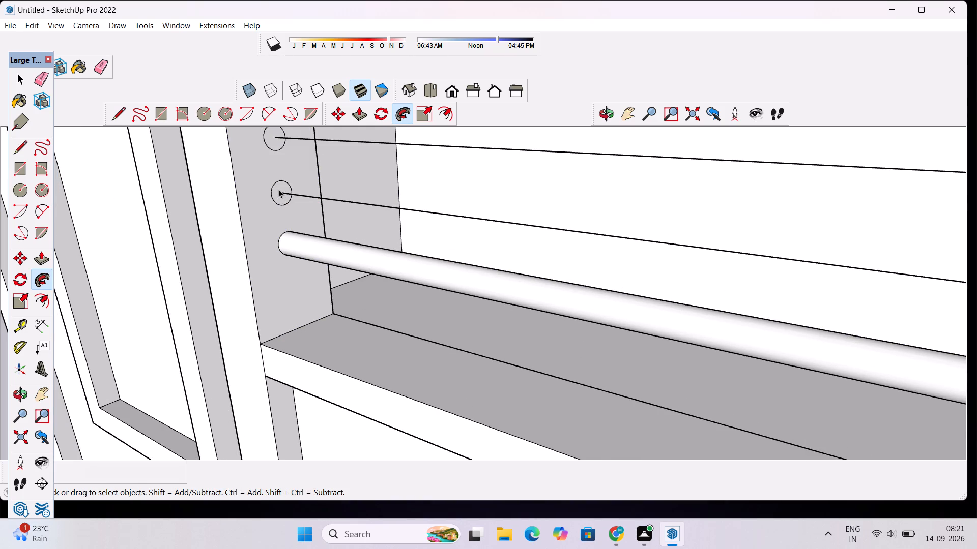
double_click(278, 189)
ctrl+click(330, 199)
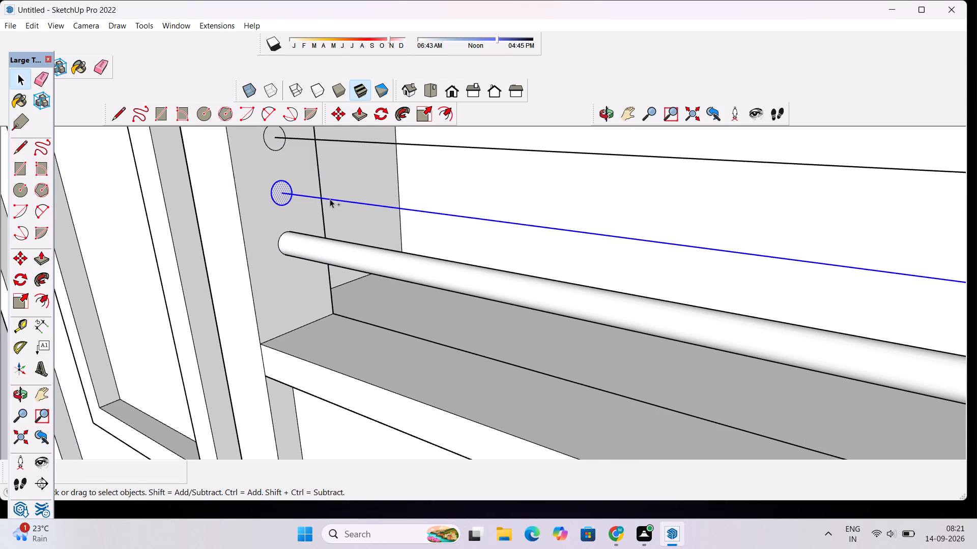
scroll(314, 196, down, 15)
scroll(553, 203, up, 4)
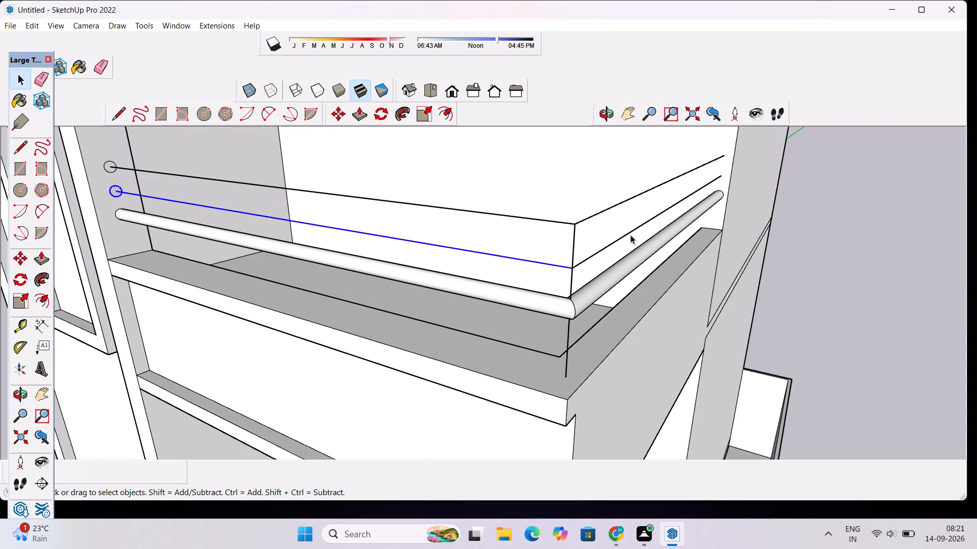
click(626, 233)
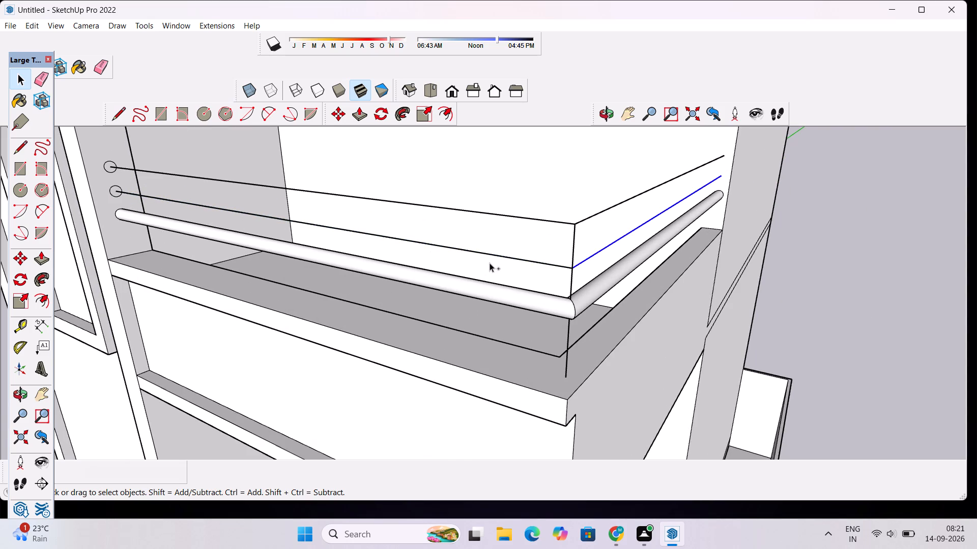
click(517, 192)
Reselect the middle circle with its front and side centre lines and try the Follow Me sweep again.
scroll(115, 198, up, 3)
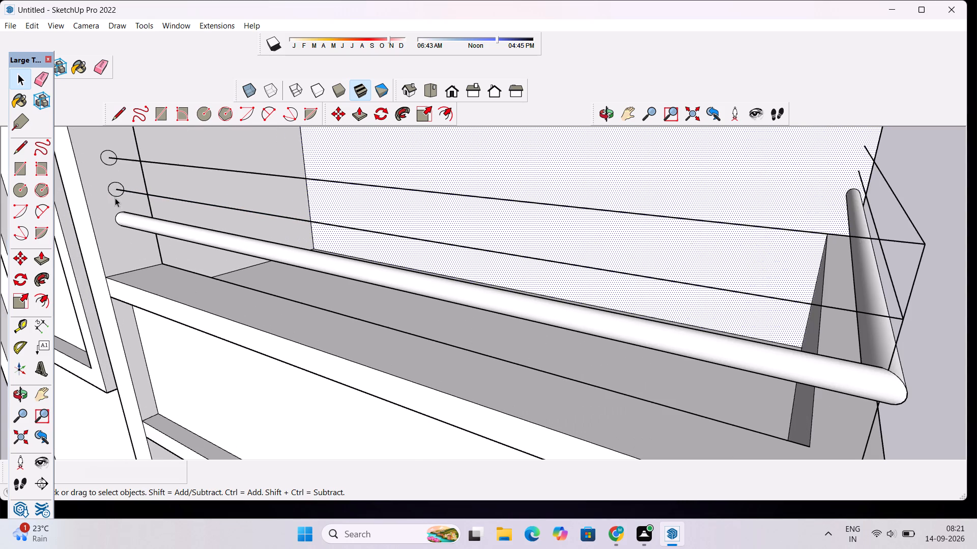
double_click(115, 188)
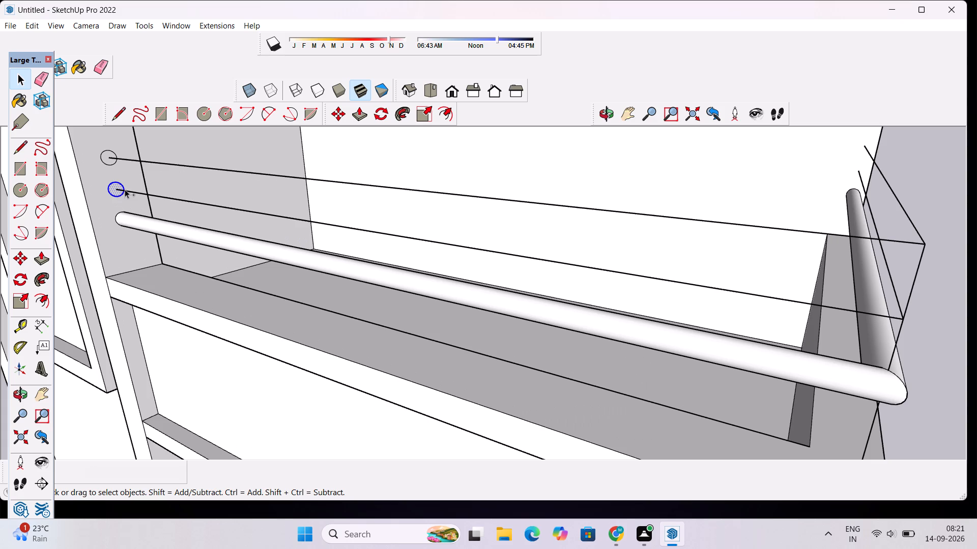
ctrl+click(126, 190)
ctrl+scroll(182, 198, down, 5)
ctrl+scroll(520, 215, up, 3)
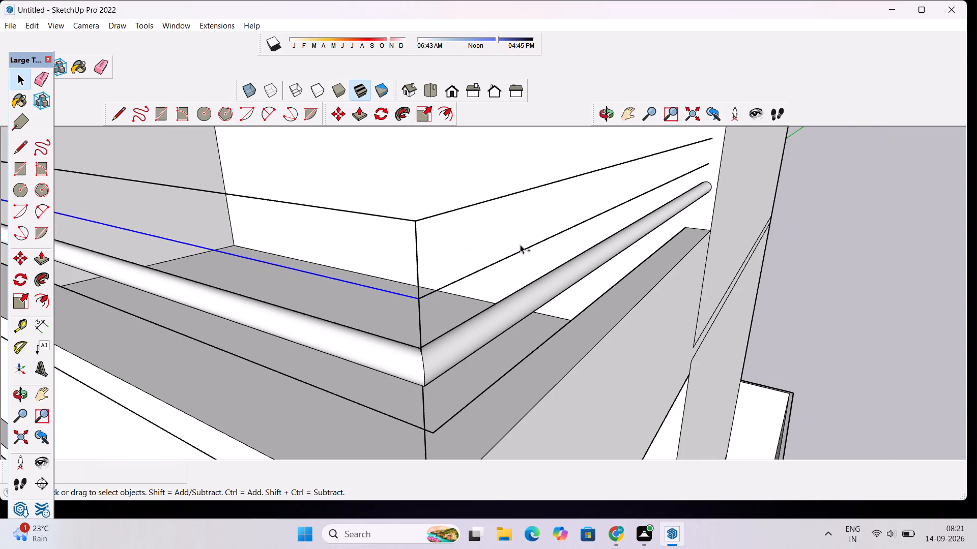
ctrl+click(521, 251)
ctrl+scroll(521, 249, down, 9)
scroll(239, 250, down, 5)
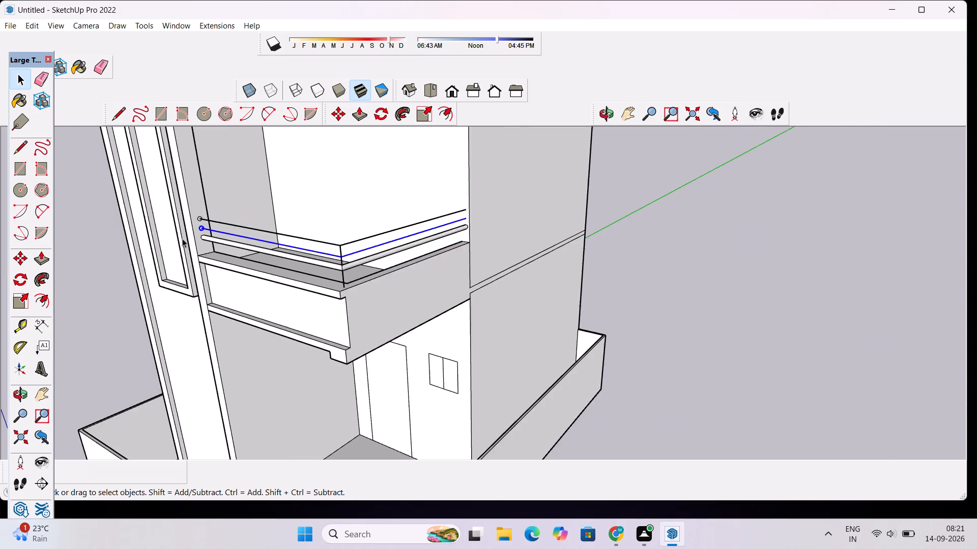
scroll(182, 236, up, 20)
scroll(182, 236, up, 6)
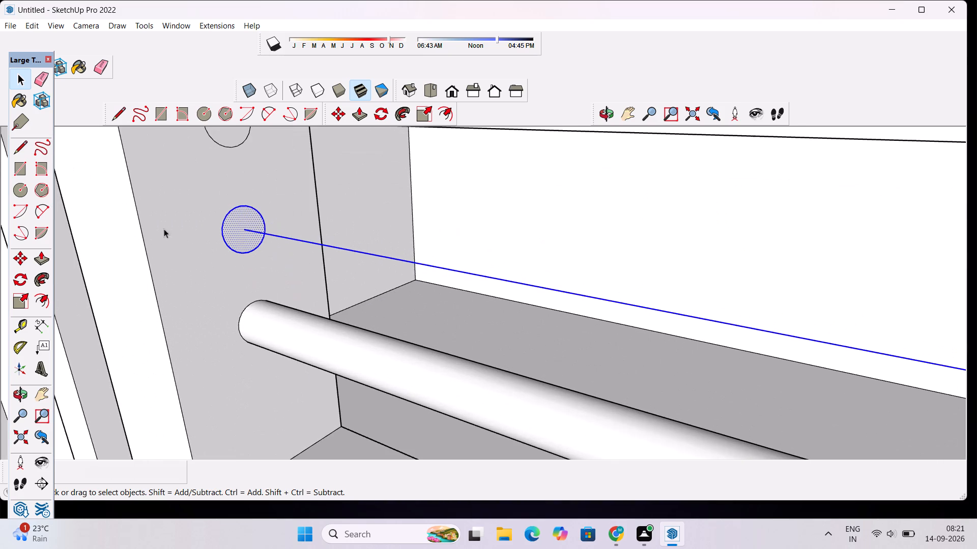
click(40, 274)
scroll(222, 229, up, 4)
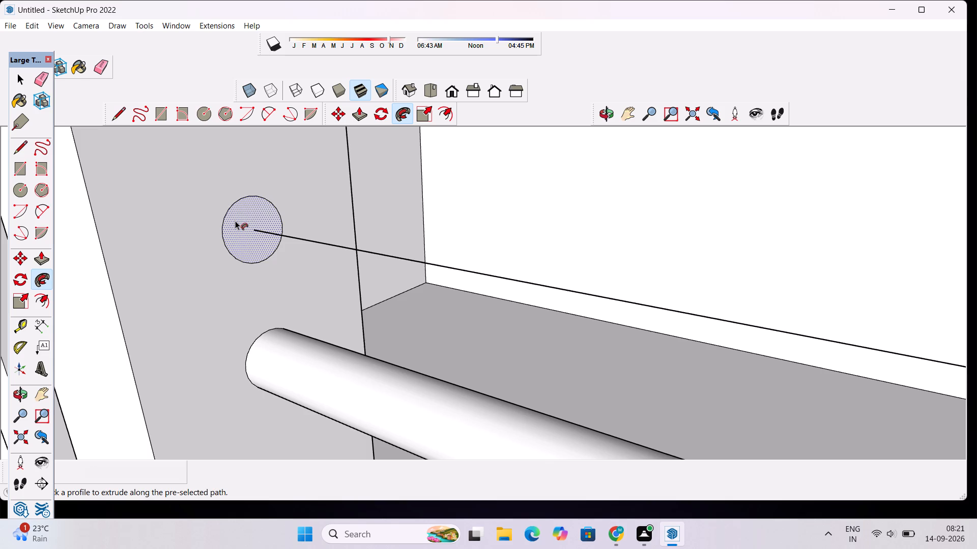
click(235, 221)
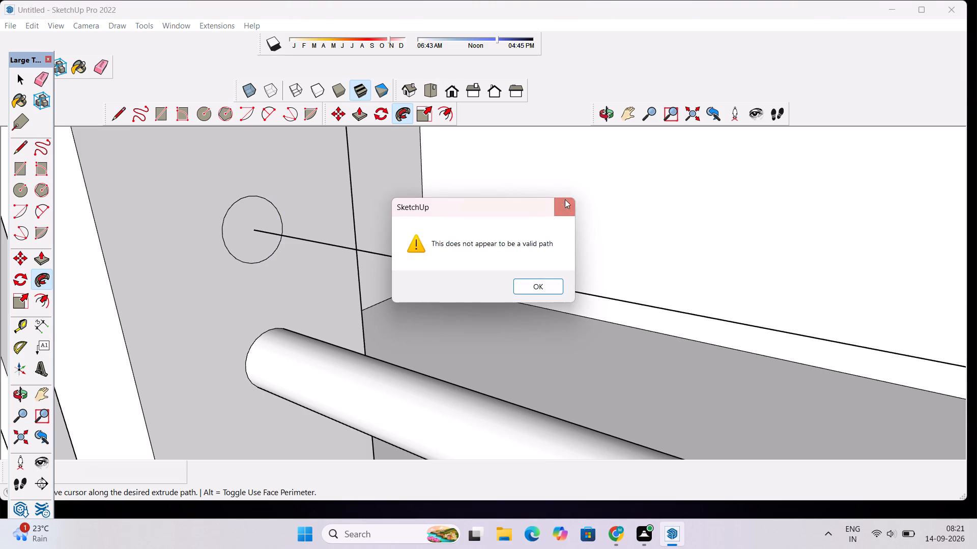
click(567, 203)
Sweep the top circle along the top front and side centre lines with Follow Me to form the uppermost round bar.
click(608, 121)
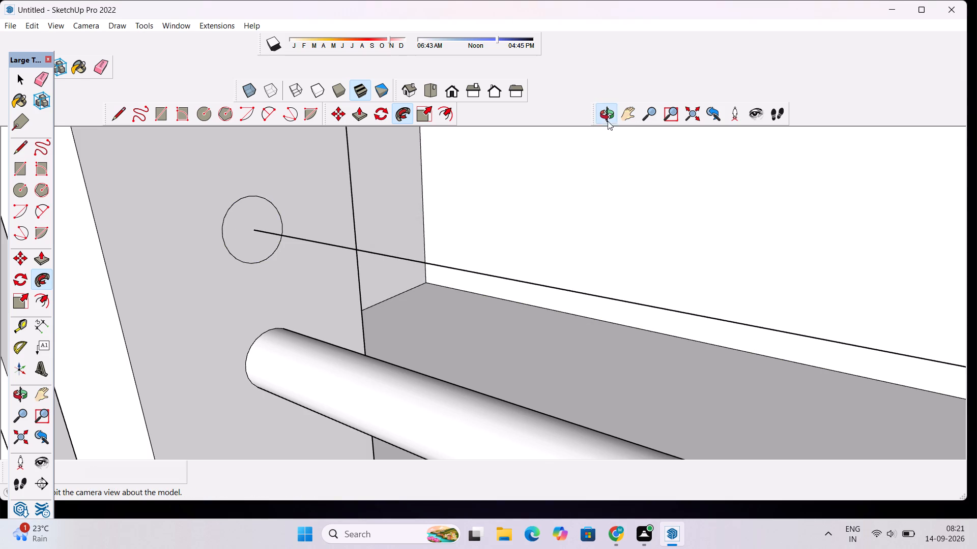
drag(310, 209, 471, 143)
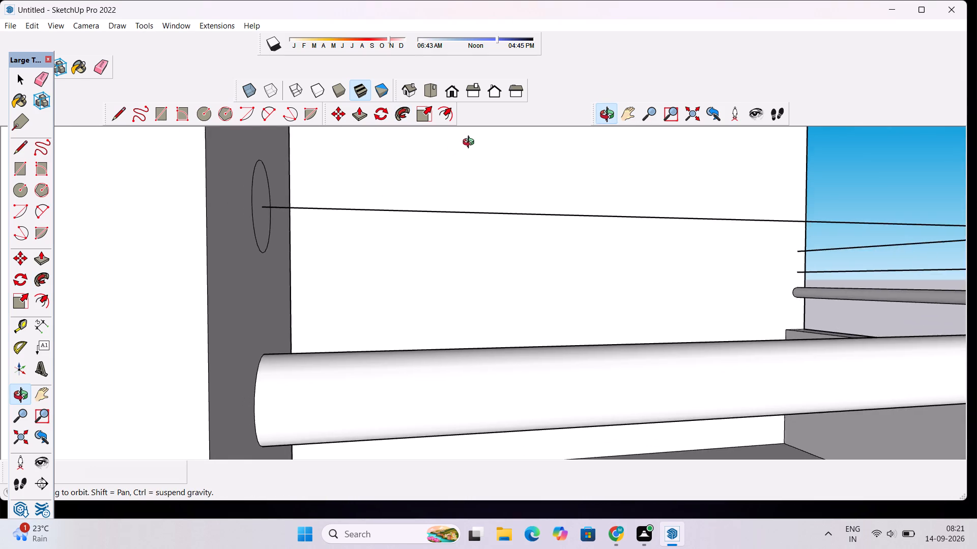
drag(471, 143, 386, 164)
scroll(324, 171, down, 9)
scroll(370, 191, up, 2)
scroll(371, 191, down, 3)
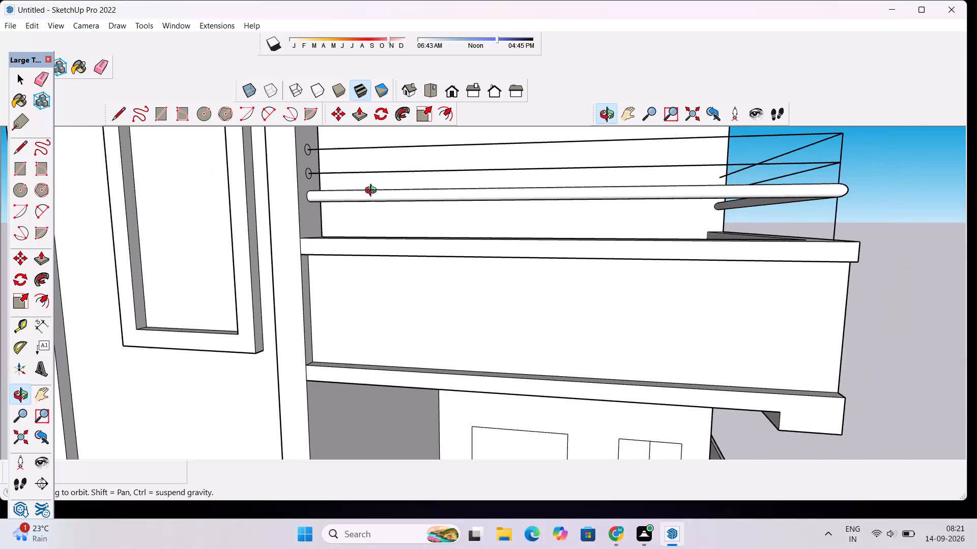
drag(380, 196, 382, 244)
scroll(381, 231, down, 4)
scroll(386, 222, up, 3)
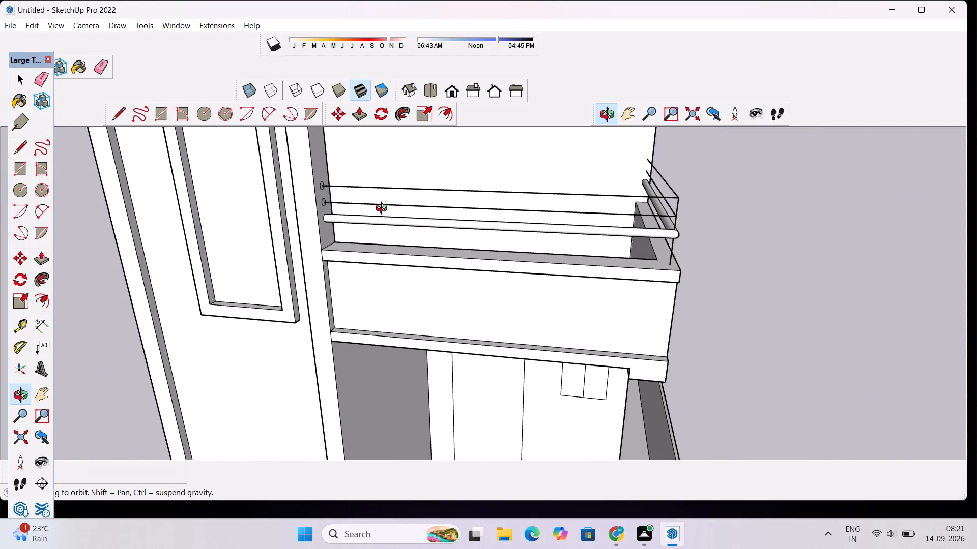
shift+drag(370, 208, 361, 239)
scroll(322, 248, up, 4)
drag(386, 232, 372, 239)
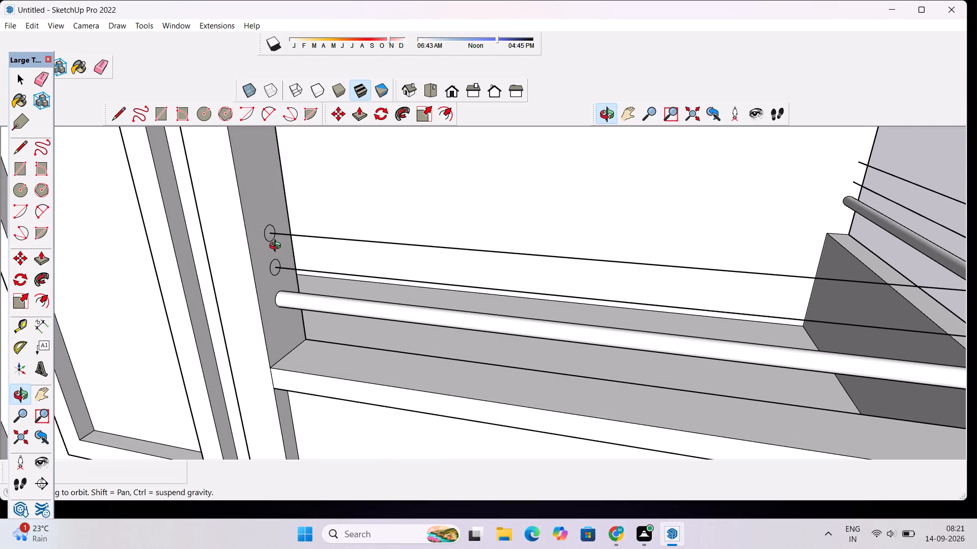
key(space)
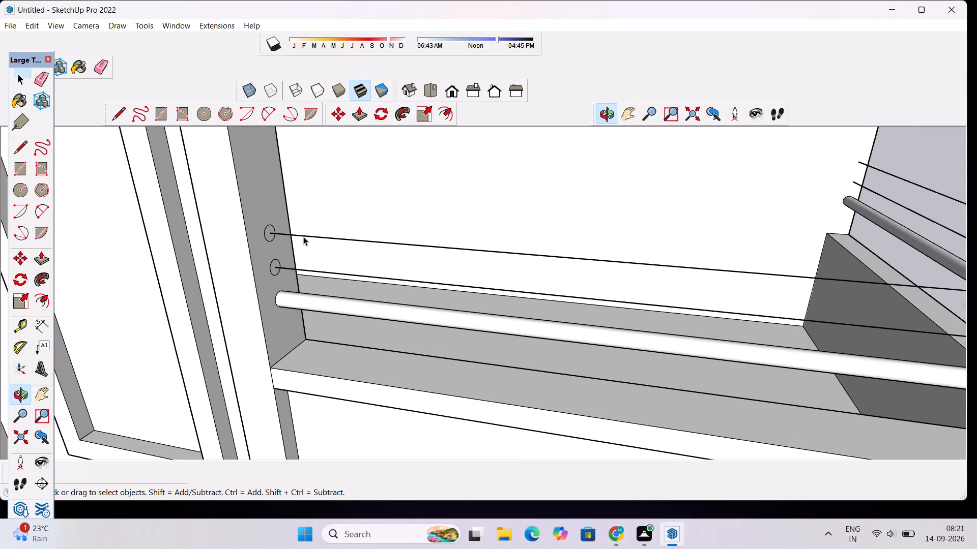
scroll(303, 236, up, 5)
scroll(246, 232, up, 6)
double_click(245, 232)
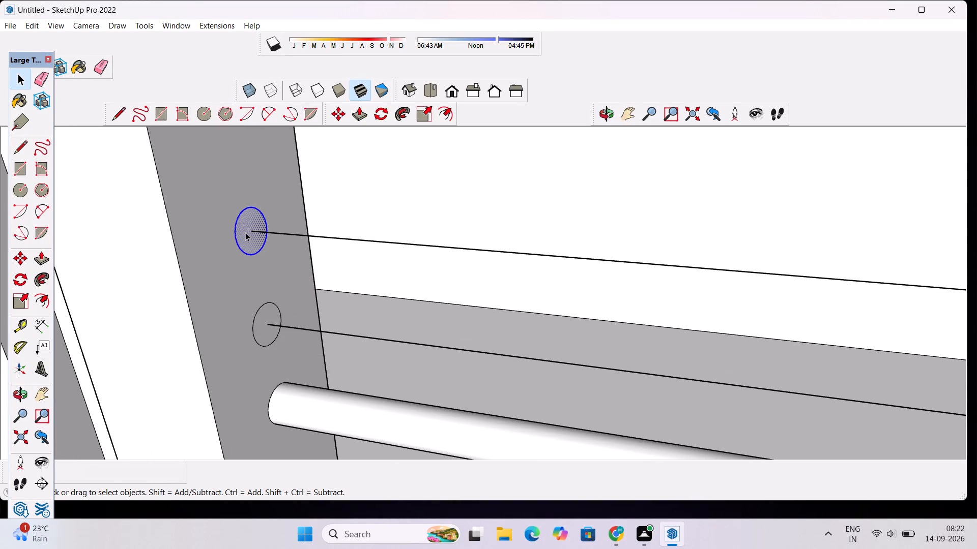
ctrl+click(289, 233)
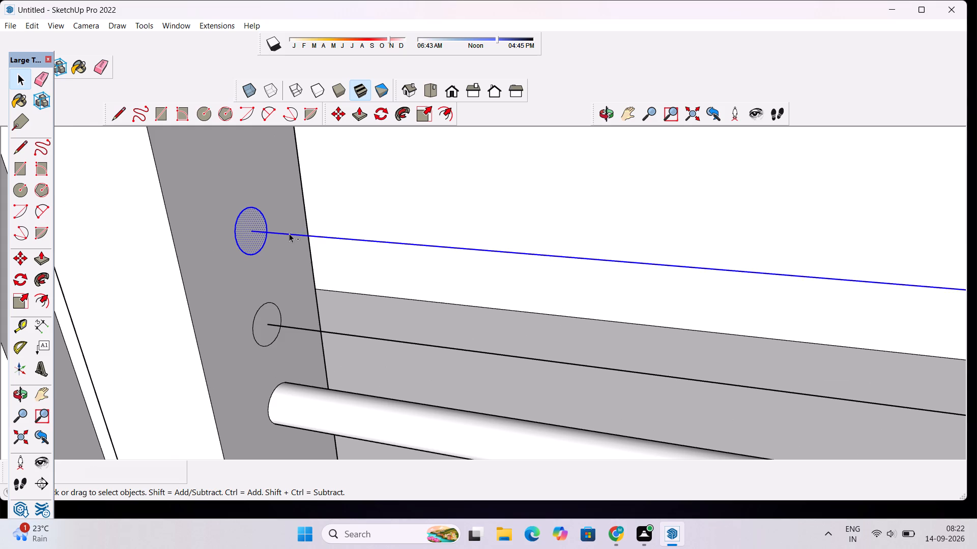
ctrl+scroll(287, 230, down, 14)
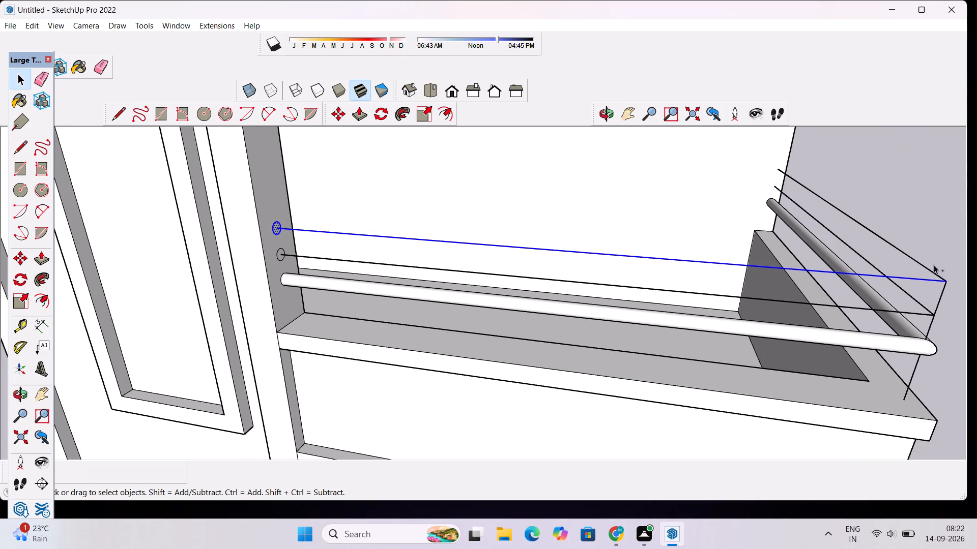
ctrl+scroll(935, 269, up, 4)
ctrl+scroll(908, 282, down, 2)
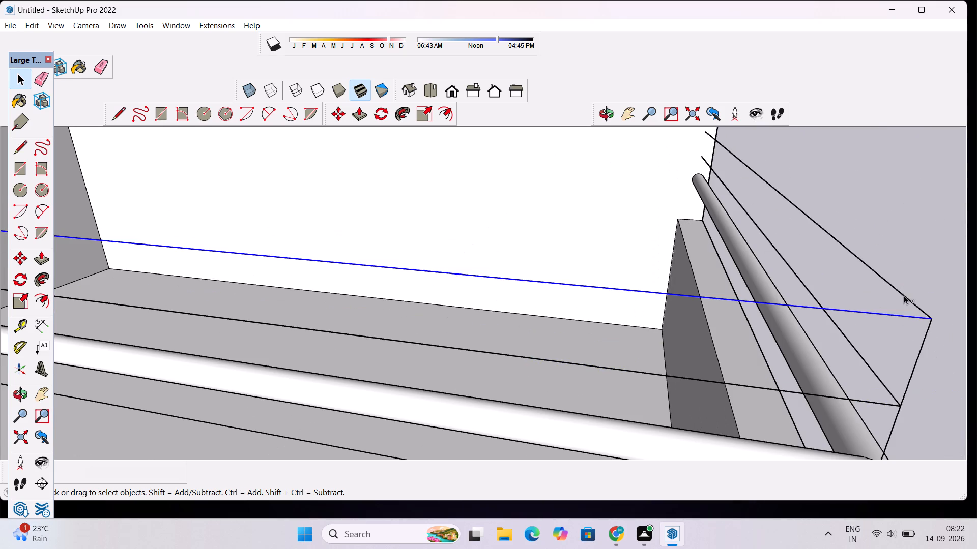
ctrl+click(904, 295)
scroll(563, 218, down, 7)
scroll(275, 240, up, 2)
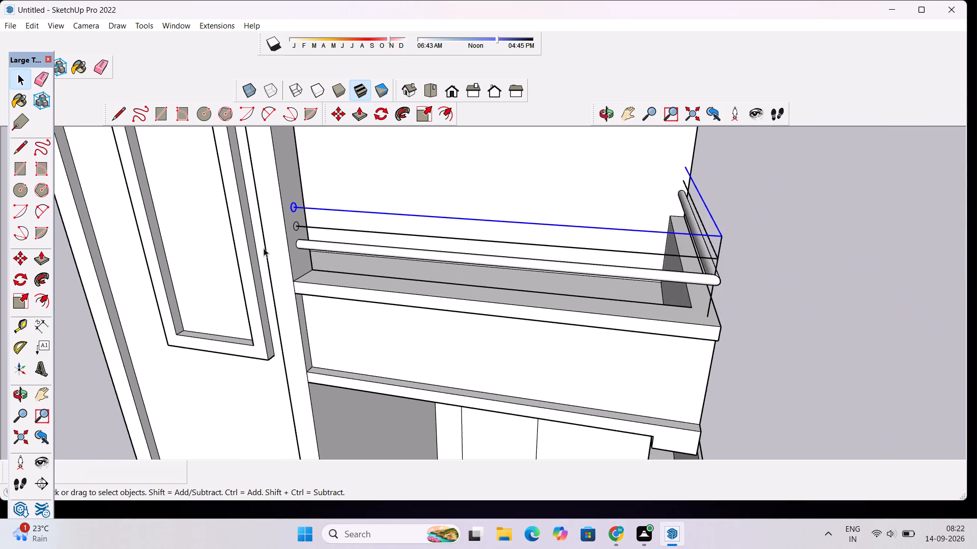
scroll(92, 300, up, 3)
click(43, 277)
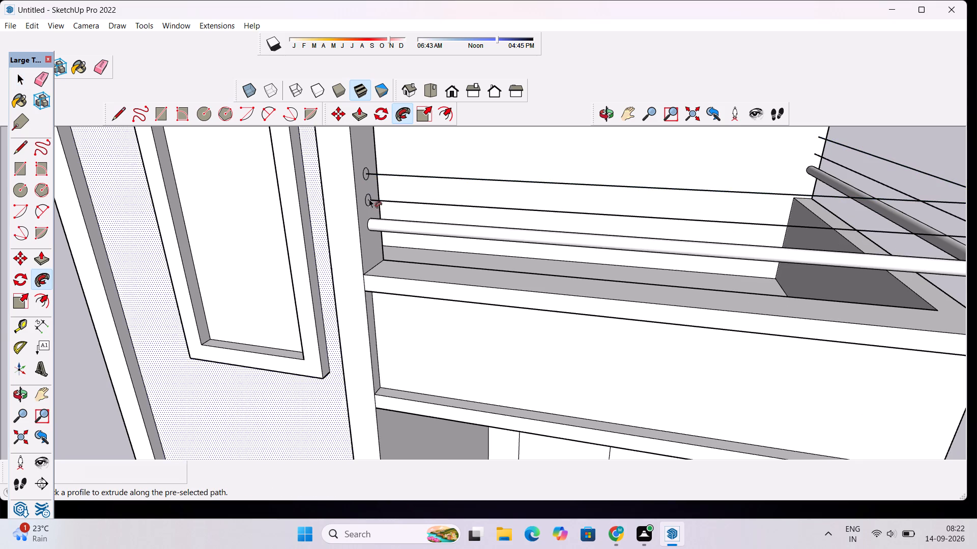
scroll(373, 176, up, 13)
click(343, 179)
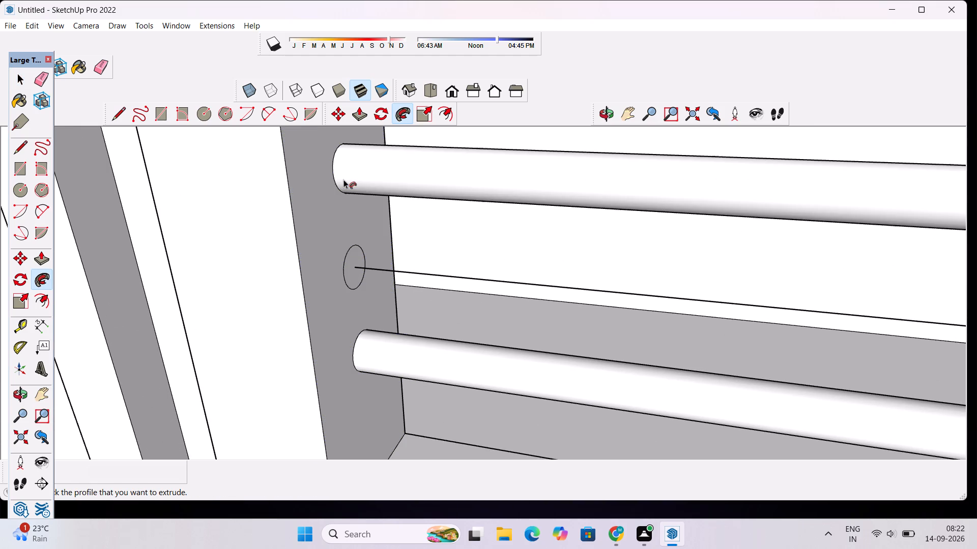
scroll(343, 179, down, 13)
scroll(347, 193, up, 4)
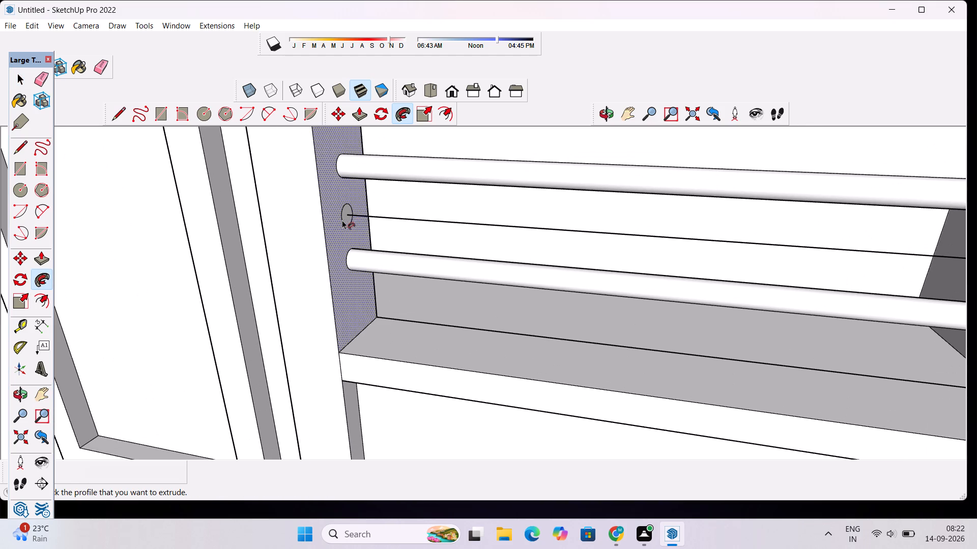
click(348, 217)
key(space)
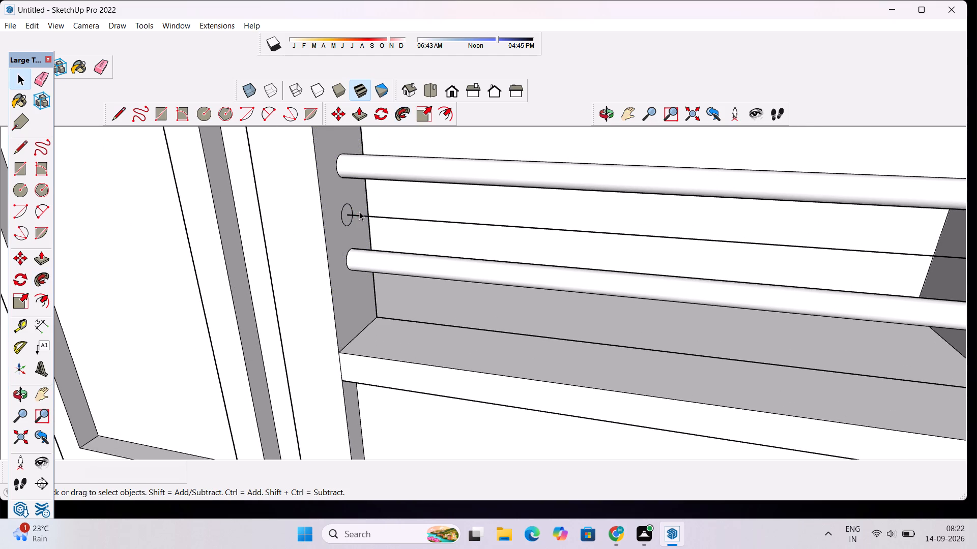
Examine the railing's outer corner between the top and bottom bars, where the middle front and side centre lines meet.
scroll(420, 211, up, 3)
scroll(339, 161, down, 4)
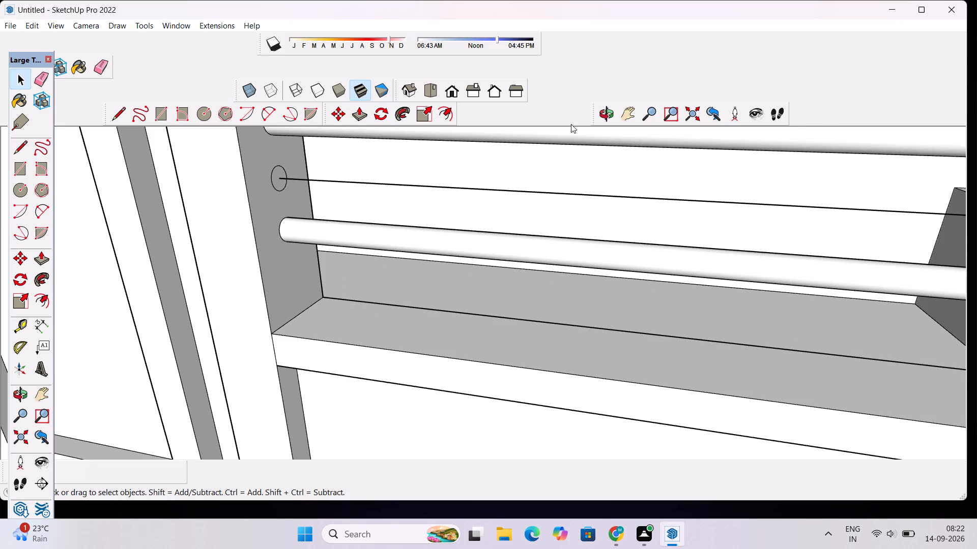
click(596, 113)
drag(658, 198, 433, 147)
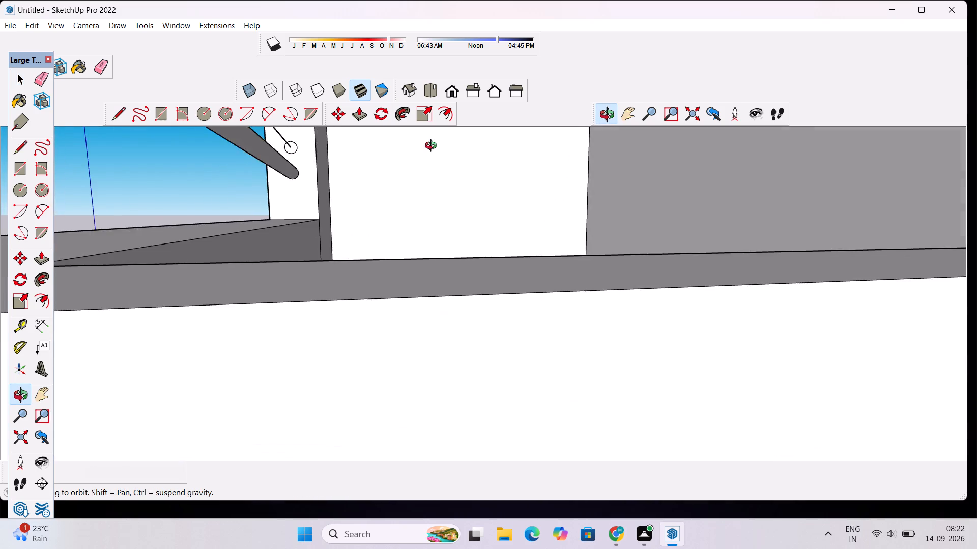
drag(433, 147, 473, 168)
scroll(475, 162, down, 5)
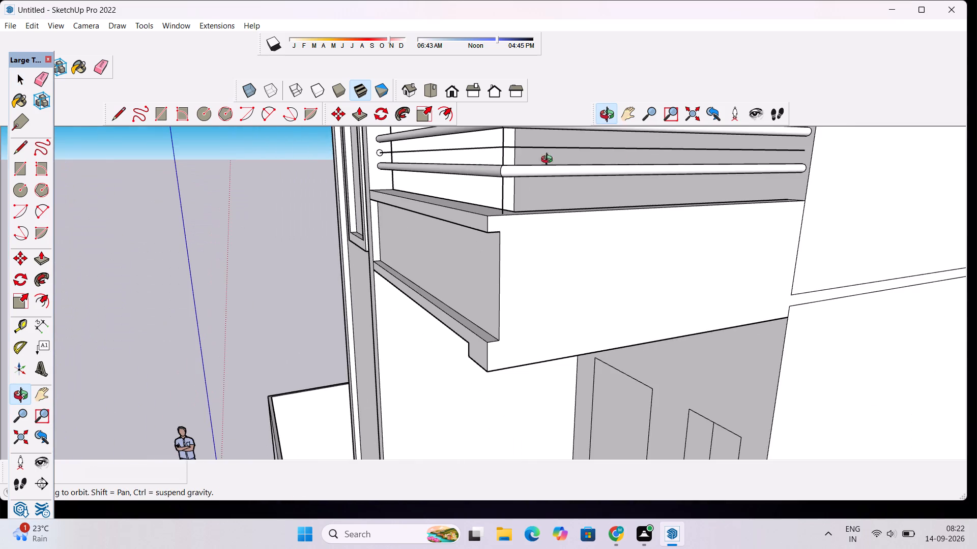
scroll(688, 147, up, 5)
drag(245, 169, 336, 172)
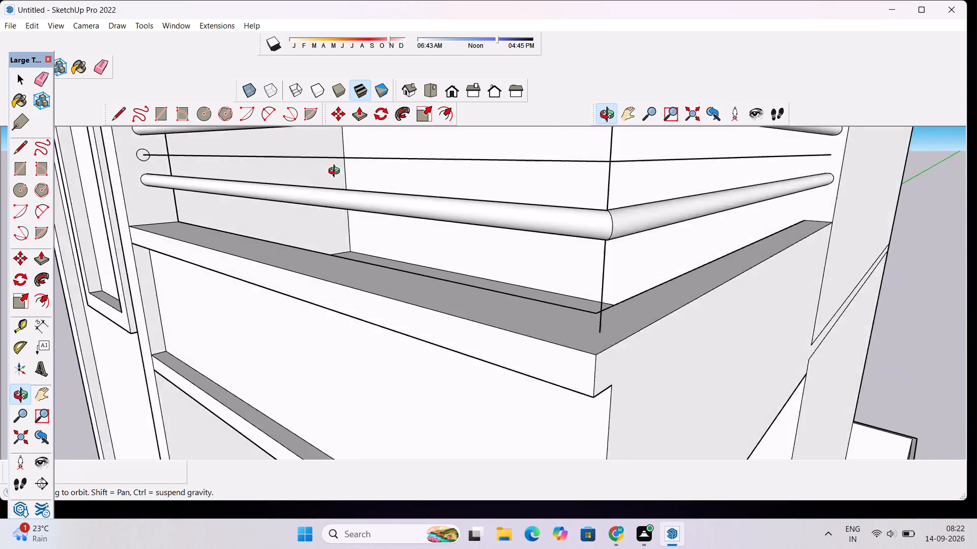
drag(336, 172, 365, 174)
scroll(736, 182, up, 12)
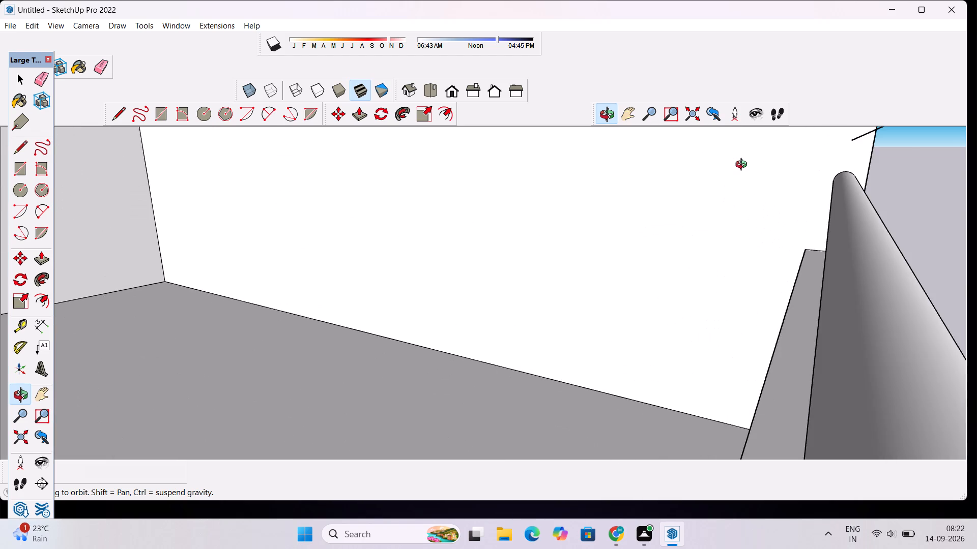
scroll(743, 166, down, 3)
shift+drag(723, 162, 711, 199)
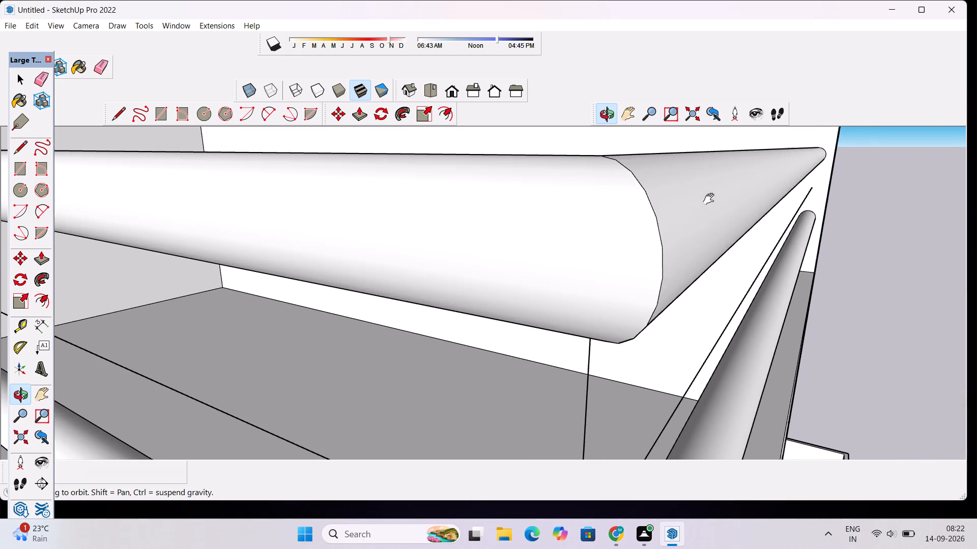
shift+drag(711, 191, 743, 59)
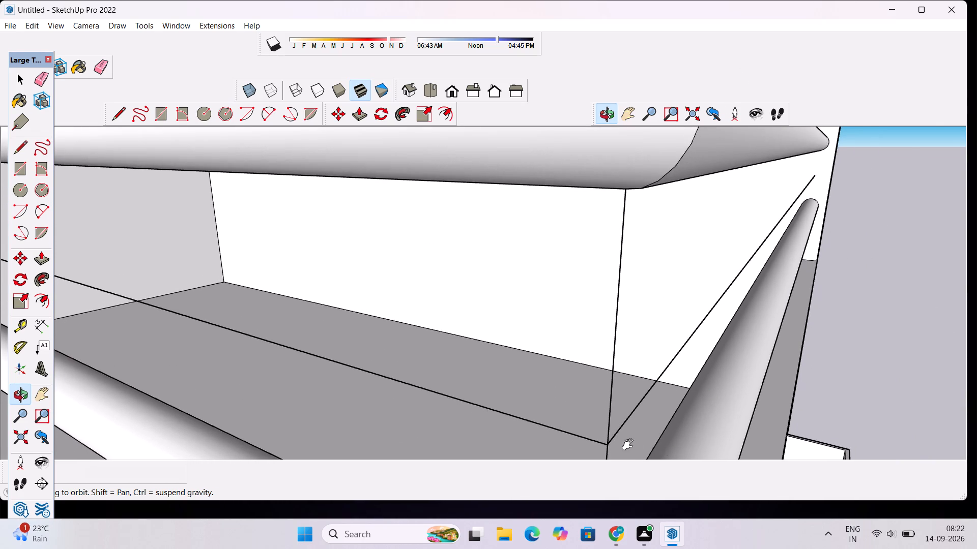
shift+drag(630, 445, 629, 405)
shift+drag(616, 354, 643, 452)
shift+drag(635, 305, 637, 318)
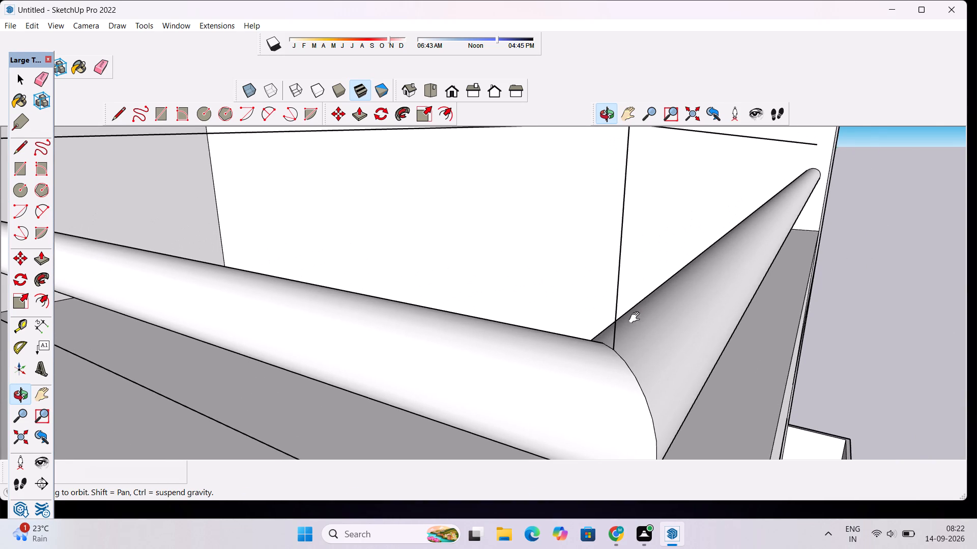
shift+drag(637, 318, 643, 415)
scroll(633, 301, up, 1)
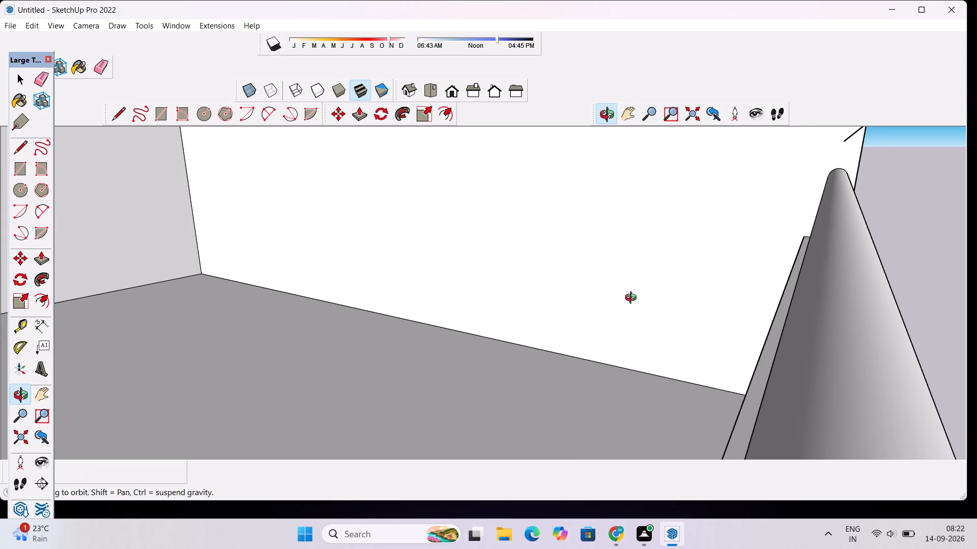
scroll(633, 299, down, 1)
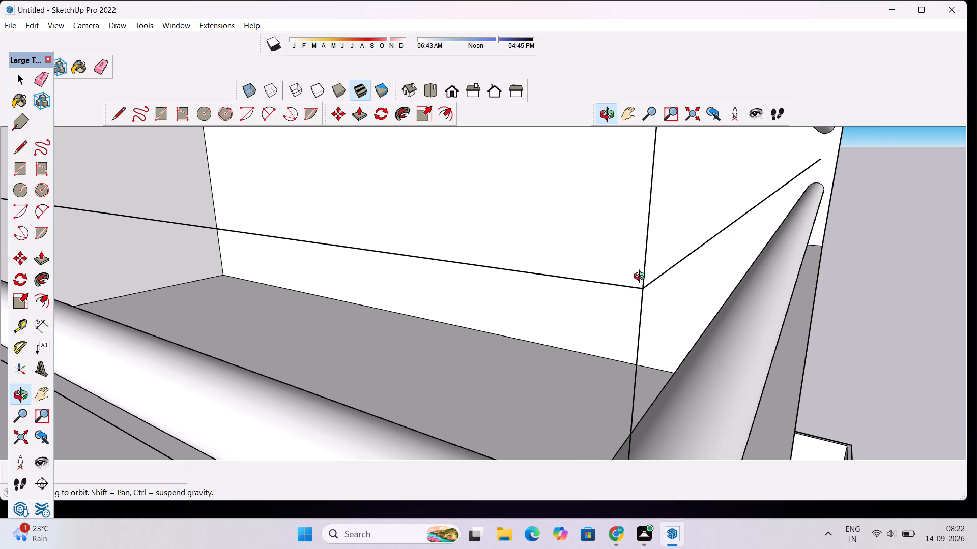
ctrl+scroll(640, 278, up, 3)
ctrl+scroll(647, 285, down, 4)
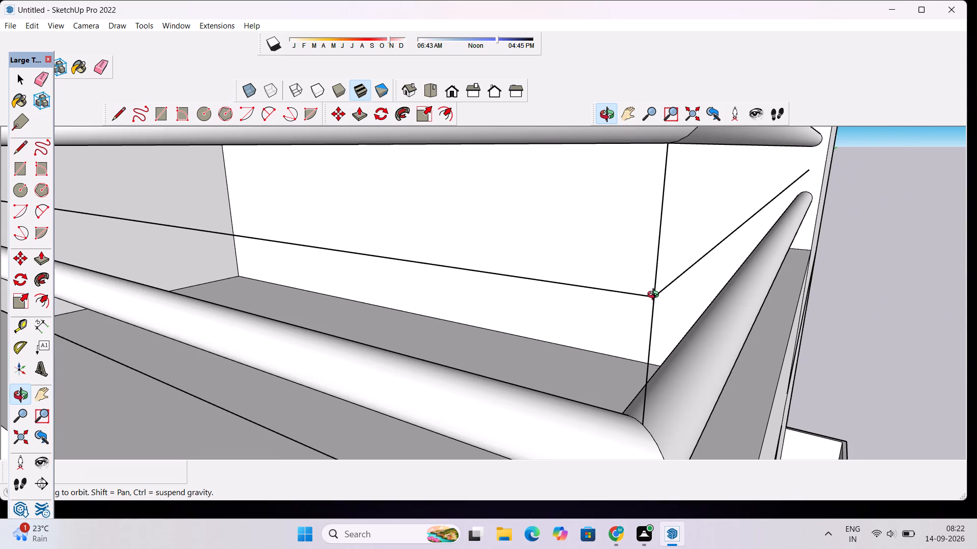
scroll(655, 298, up, 1)
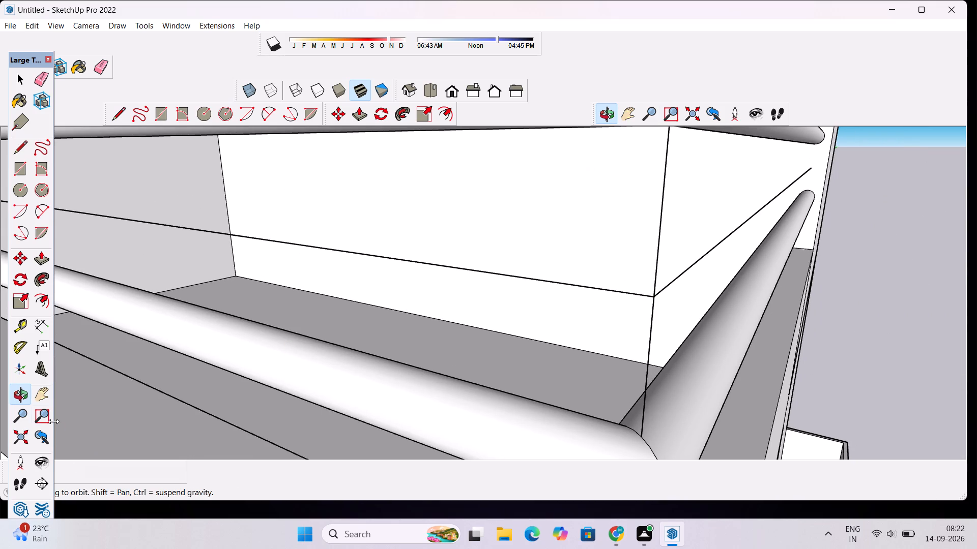
Examine at close range the point where the middle front and side centre lines meet at the railing's outer corner.
click(43, 411)
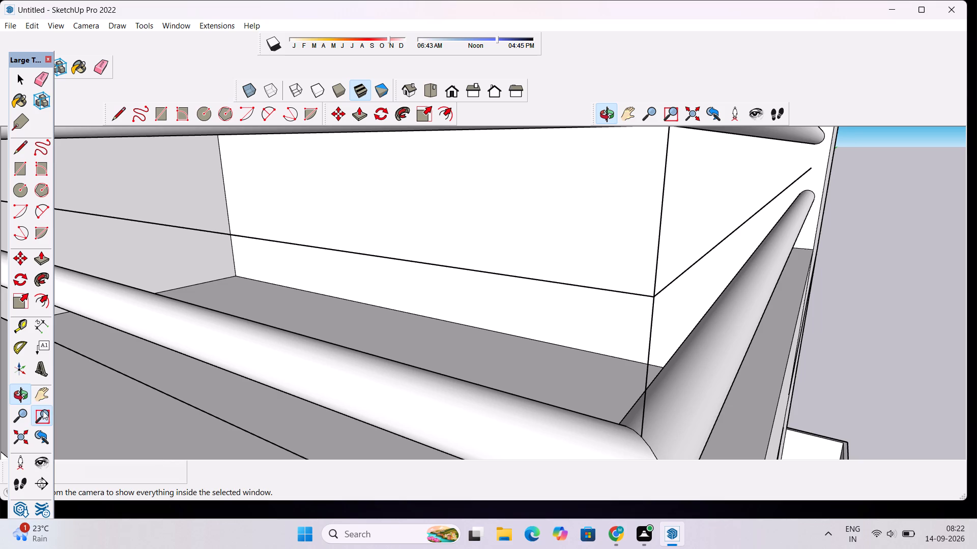
drag(625, 242, 685, 357)
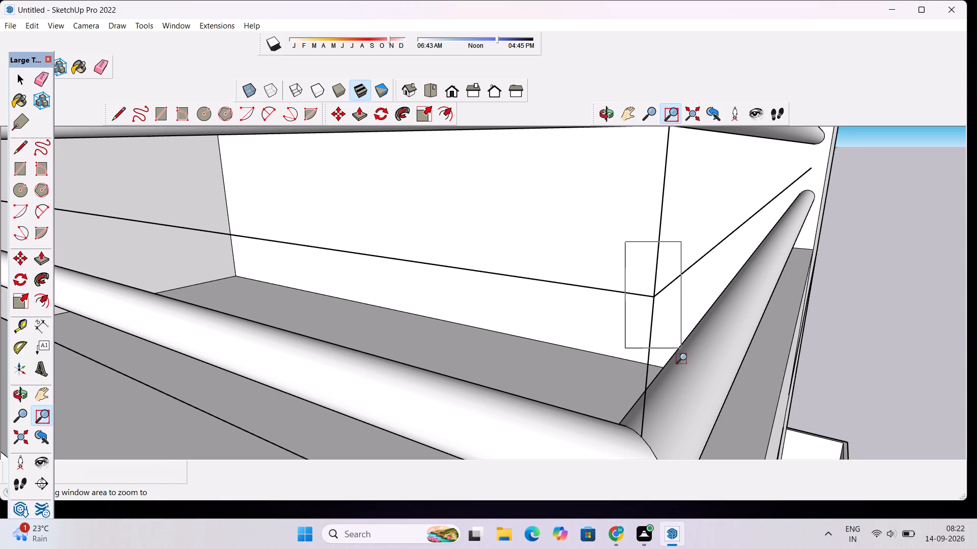
drag(685, 357, 691, 366)
scroll(618, 327, down, 8)
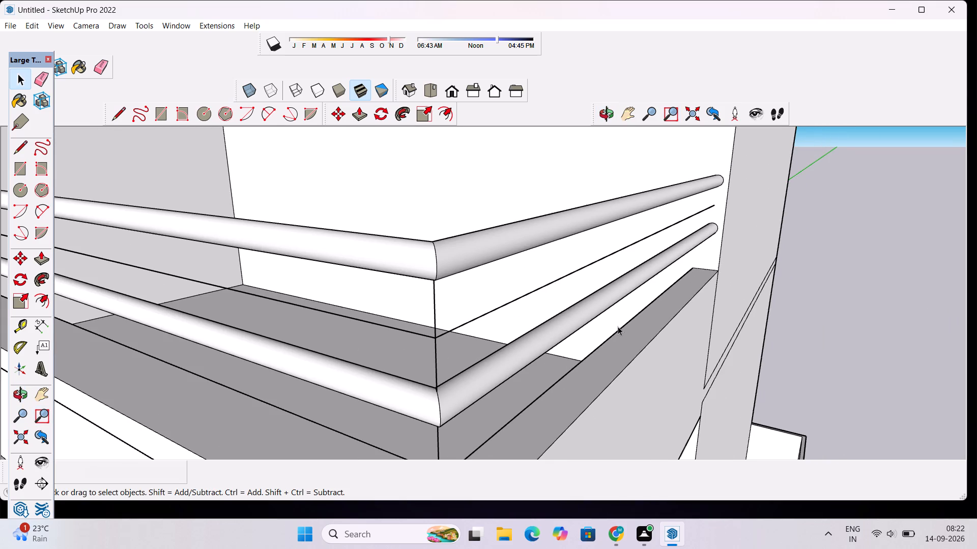
scroll(433, 348, up, 3)
scroll(433, 331, down, 2)
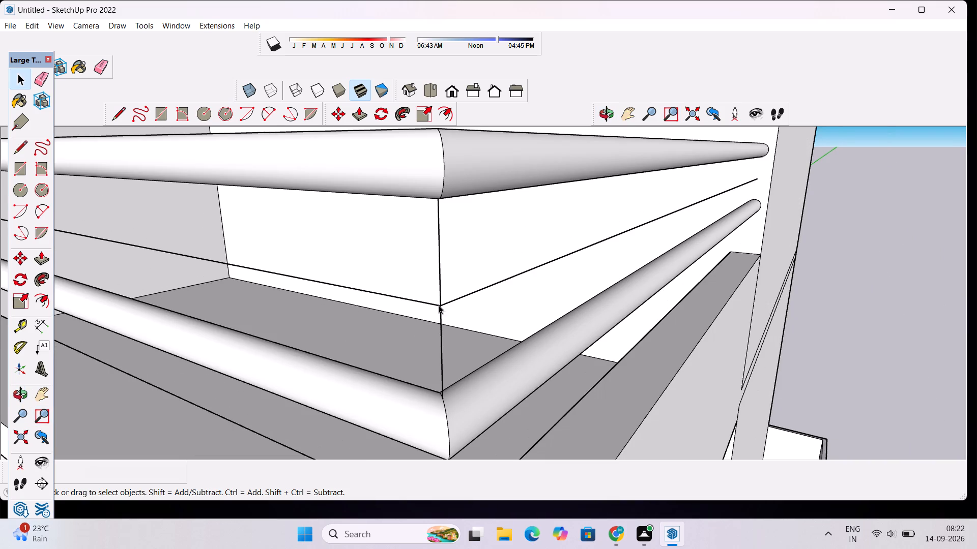
click(647, 110)
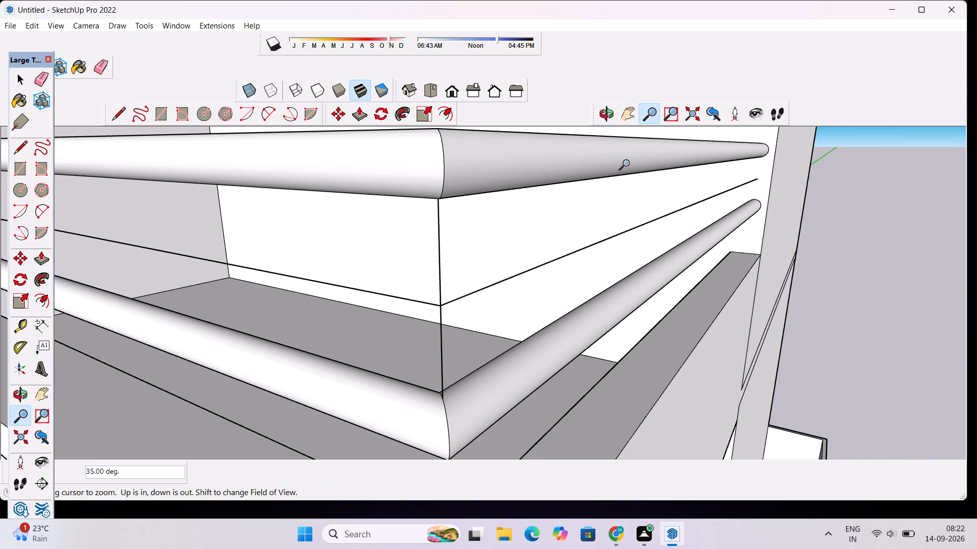
drag(433, 284, 452, 296)
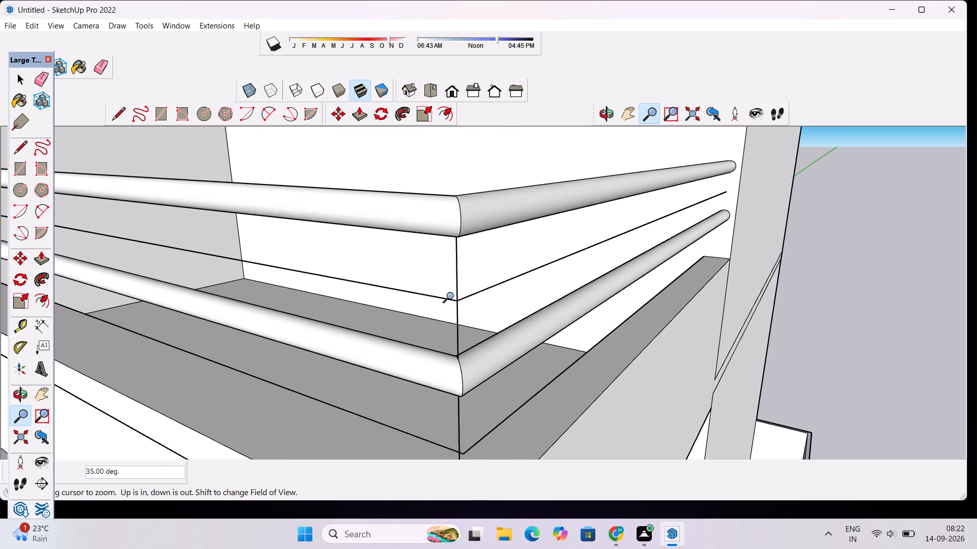
drag(452, 296, 468, 269)
drag(352, 347, 403, 365)
scroll(439, 305, up, 6)
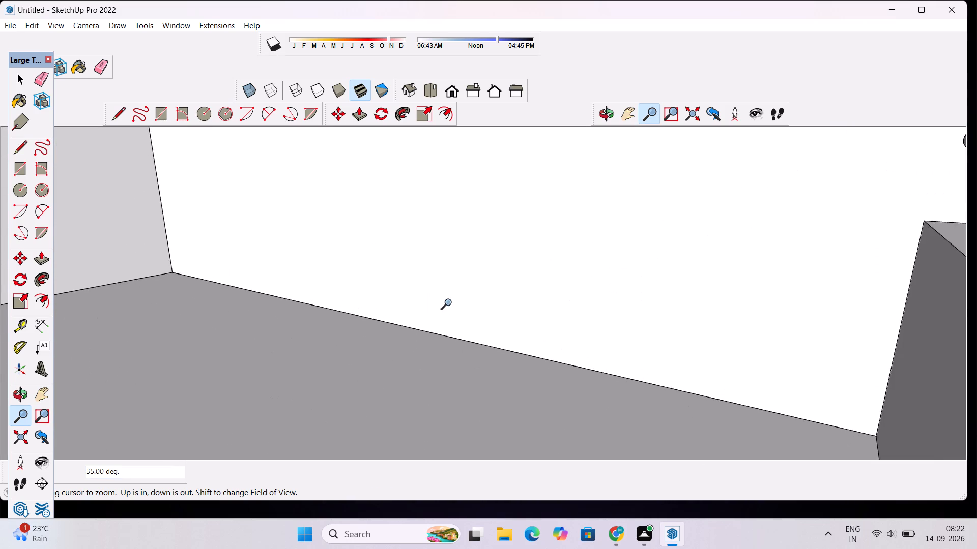
scroll(454, 297, down, 7)
drag(475, 304, 478, 303)
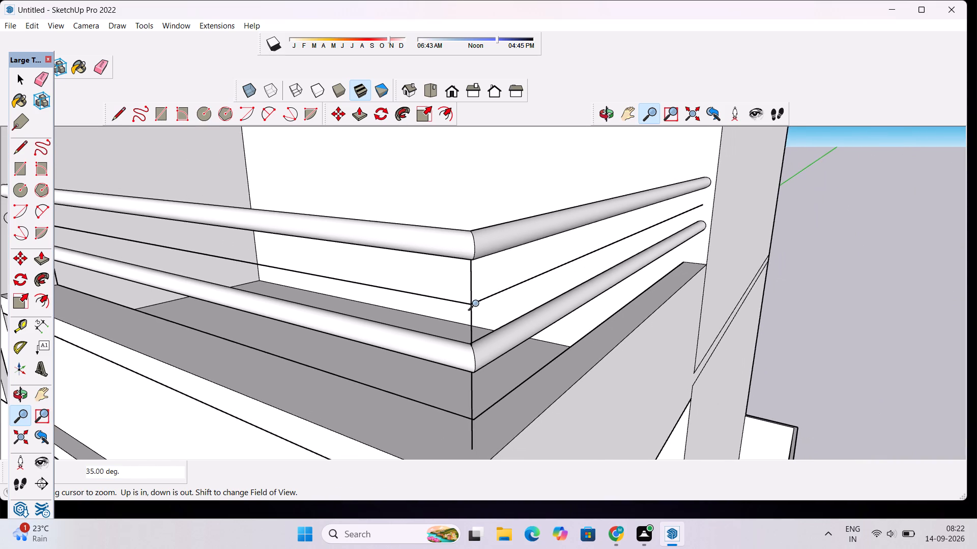
drag(478, 303, 490, 263)
drag(444, 329, 448, 313)
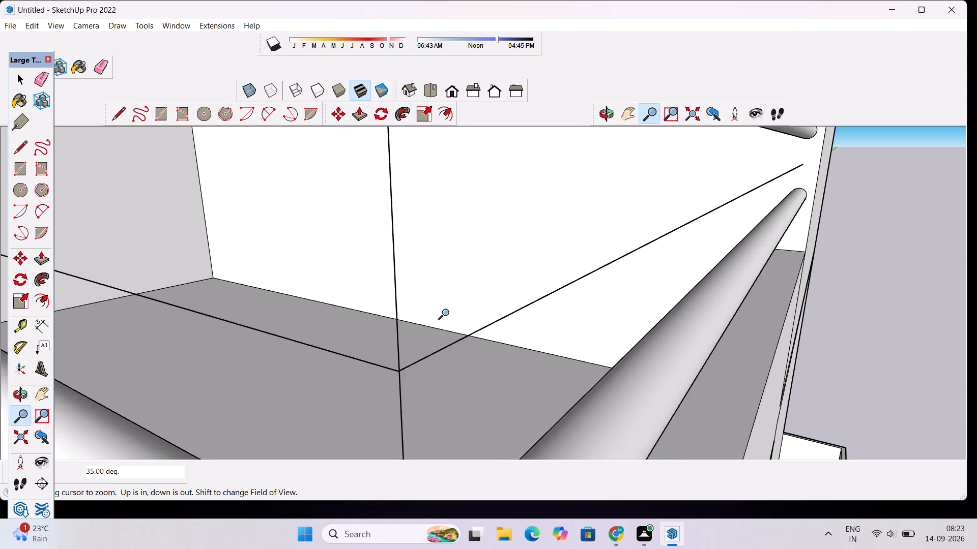
drag(448, 313, 448, 312)
drag(371, 380, 381, 371)
drag(401, 346, 405, 354)
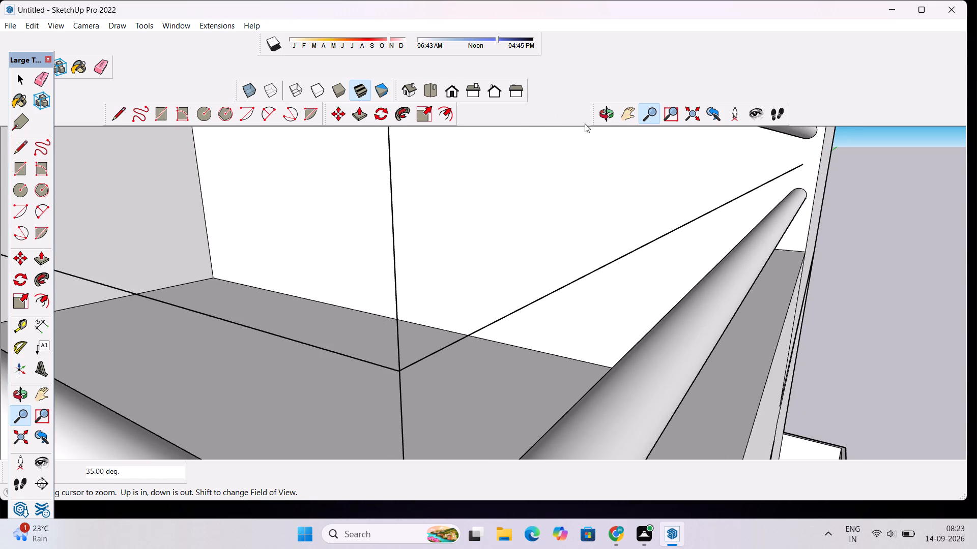
Examine the railing's outer corner from other angles, comparing the middle lines with the top and bottom round bars.
click(600, 122)
drag(433, 288, 477, 291)
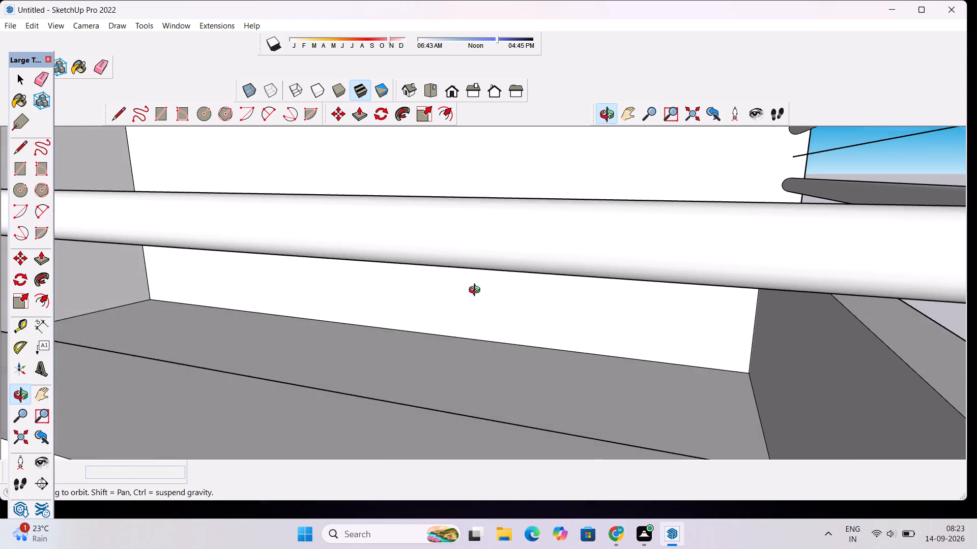
drag(477, 291, 477, 297)
shift+drag(474, 281, 343, 240)
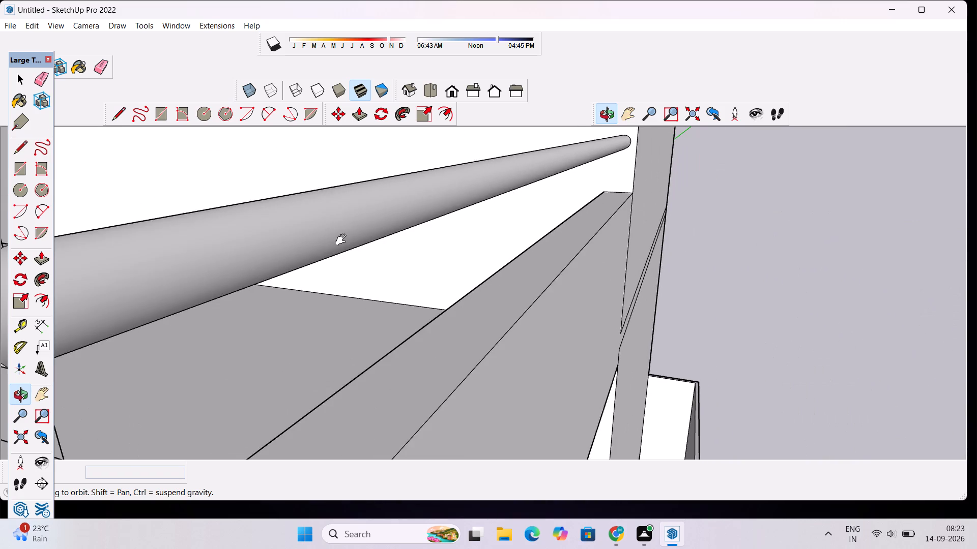
shift+drag(343, 240, 389, 240)
scroll(389, 240, down, 6)
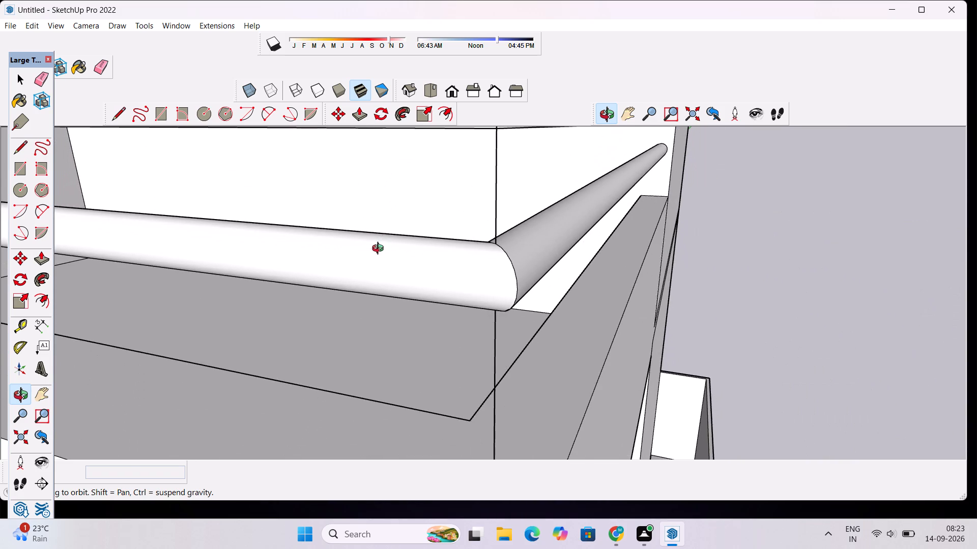
drag(380, 251, 430, 275)
scroll(470, 255, down, 3)
shift+drag(474, 223, 473, 265)
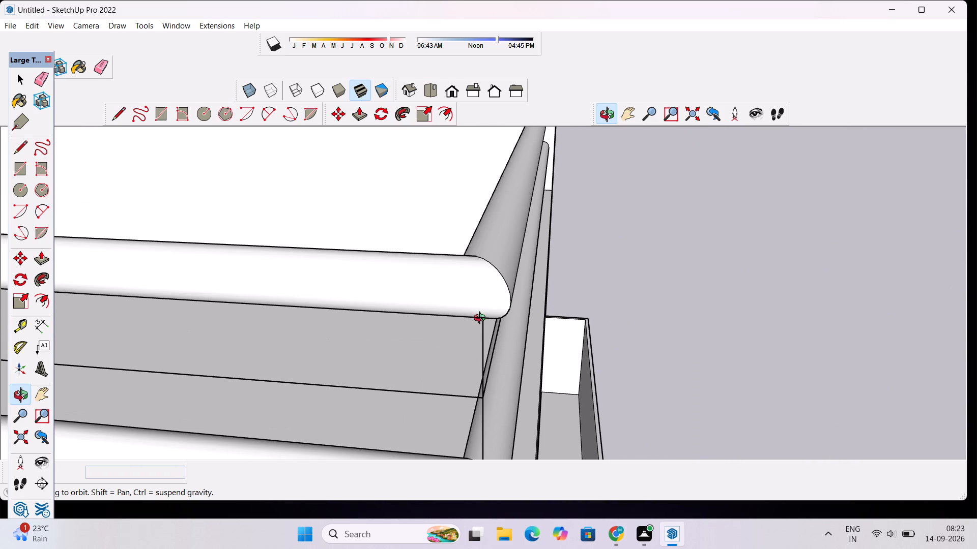
drag(466, 417, 467, 395)
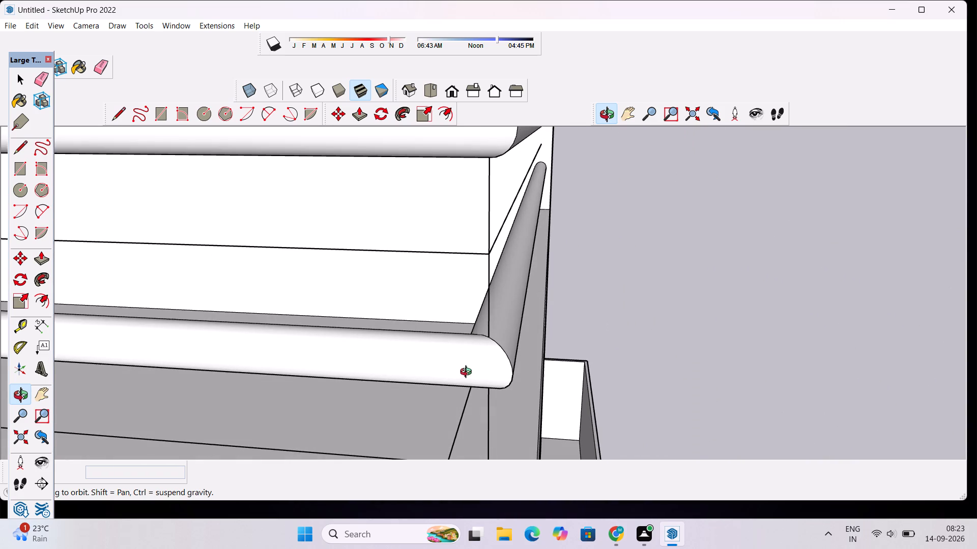
click(645, 115)
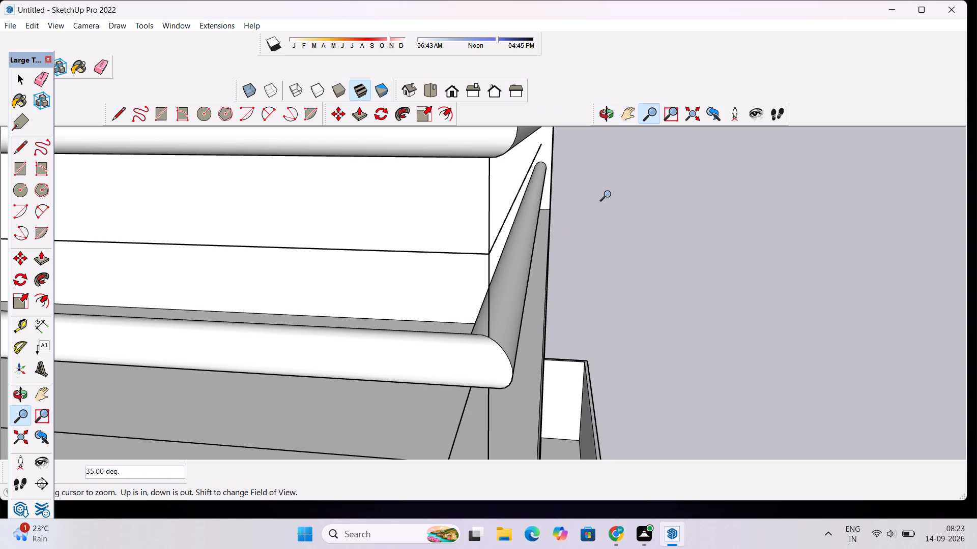
drag(486, 257, 485, 235)
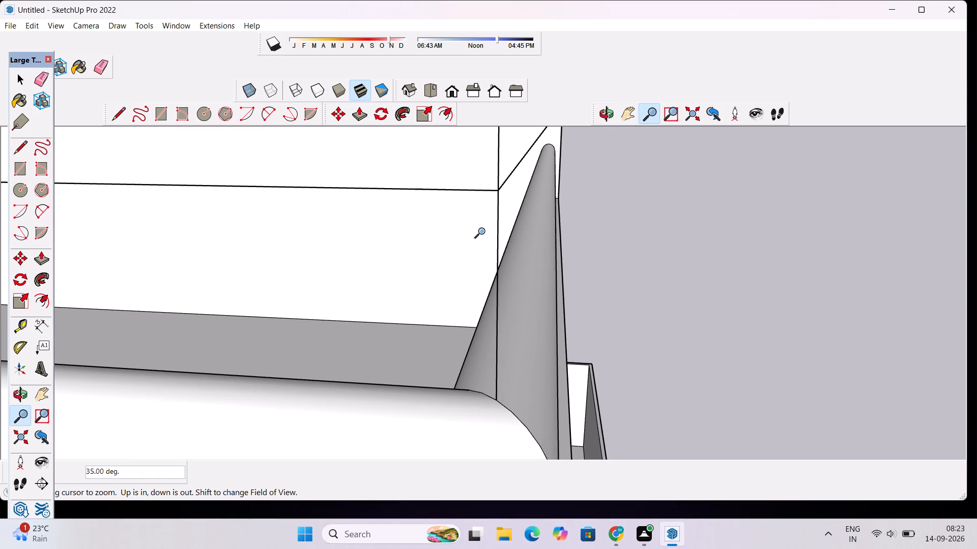
drag(500, 167, 505, 180)
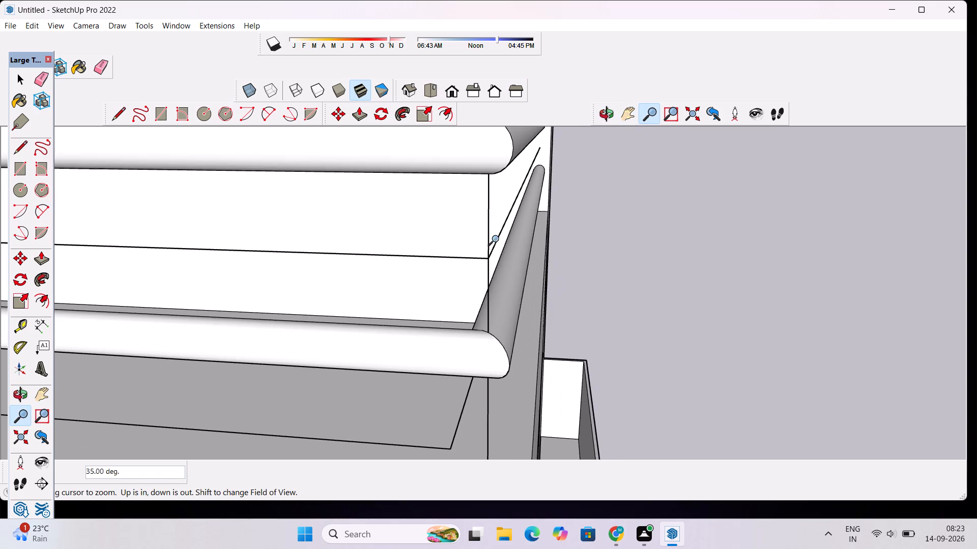
drag(498, 239, 496, 205)
scroll(498, 213, up, 1)
scroll(498, 213, down, 1)
drag(498, 214, 497, 186)
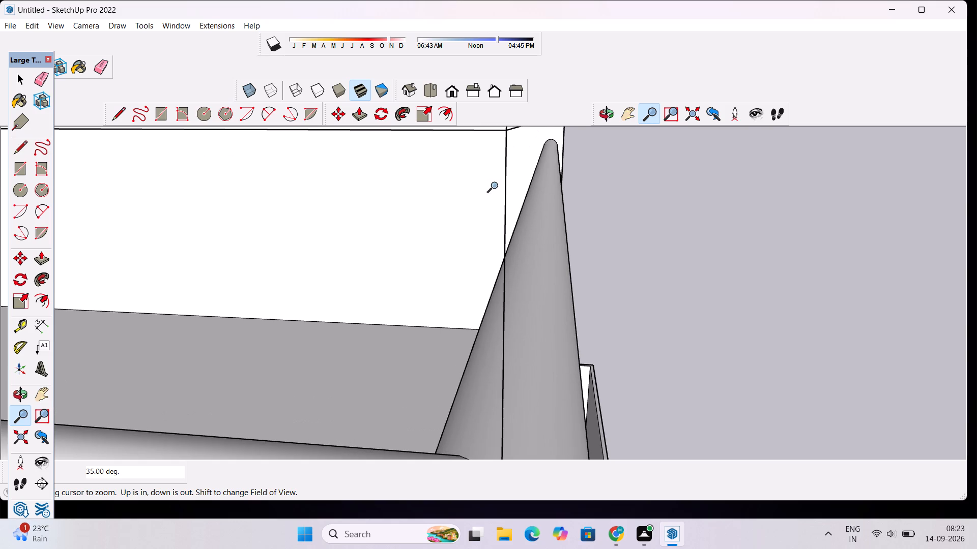
Inspect closely how the middle front line joins the side line and the vertical corner line.
click(622, 121)
drag(567, 164, 569, 220)
drag(569, 220, 545, 70)
drag(581, 332, 544, 195)
drag(531, 329, 513, 231)
click(654, 116)
drag(404, 235, 404, 235)
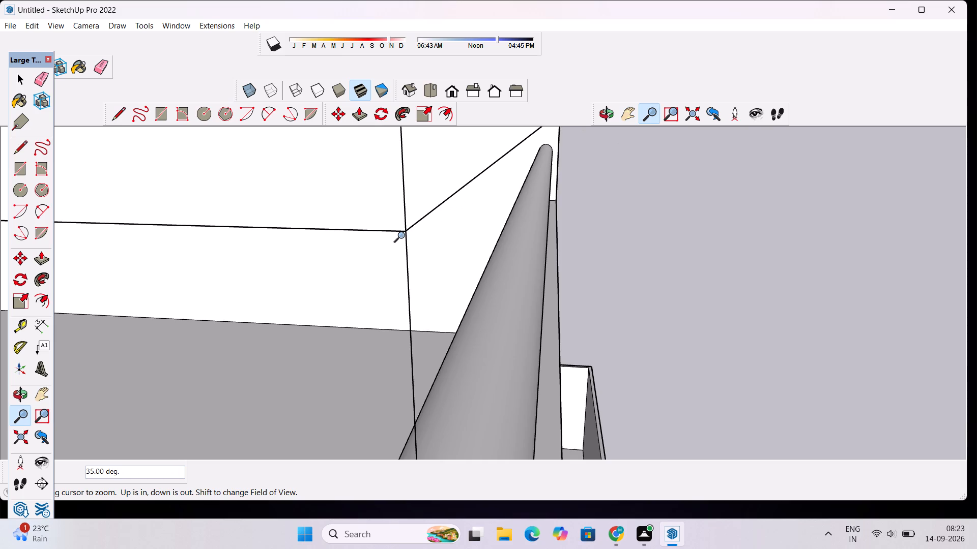
drag(404, 235, 420, 236)
drag(401, 229, 396, 219)
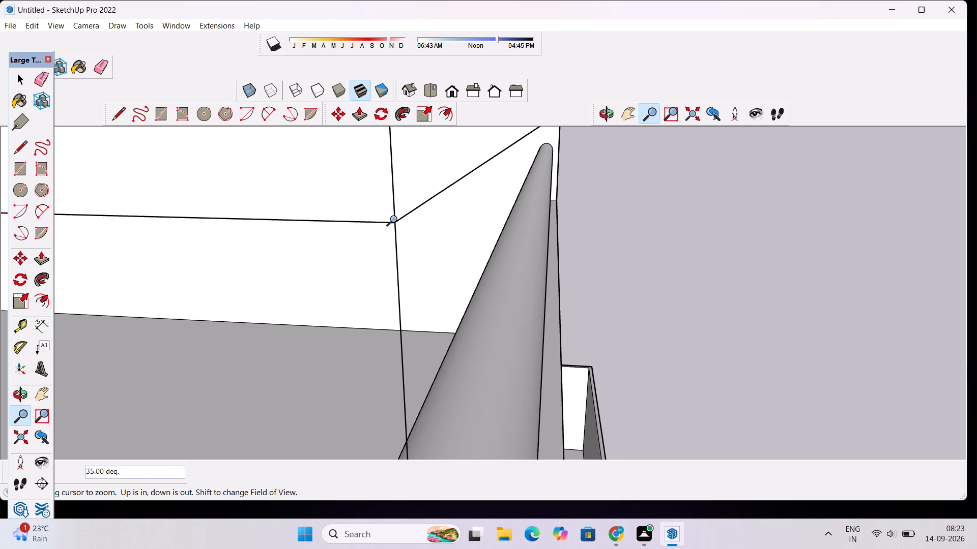
drag(396, 219, 395, 210)
drag(412, 219, 426, 227)
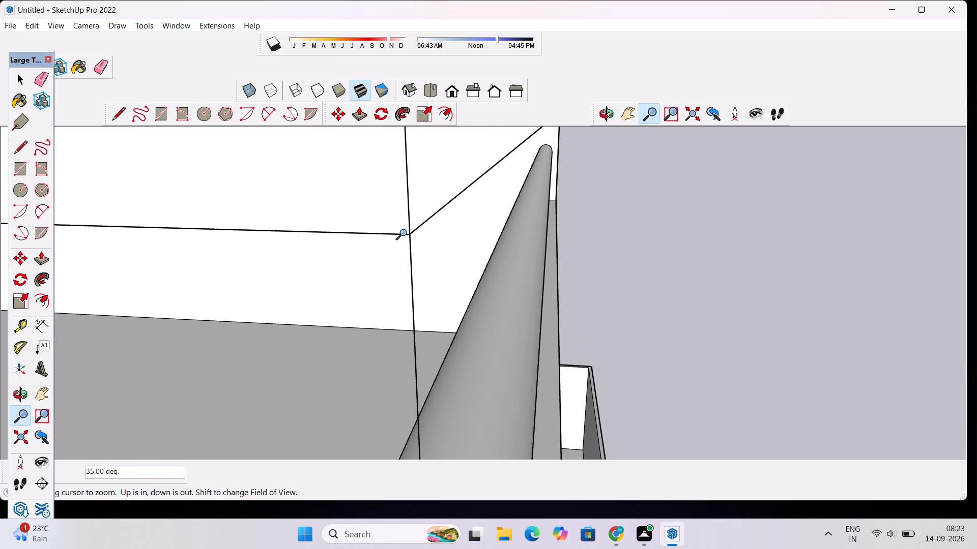
drag(410, 229, 410, 222)
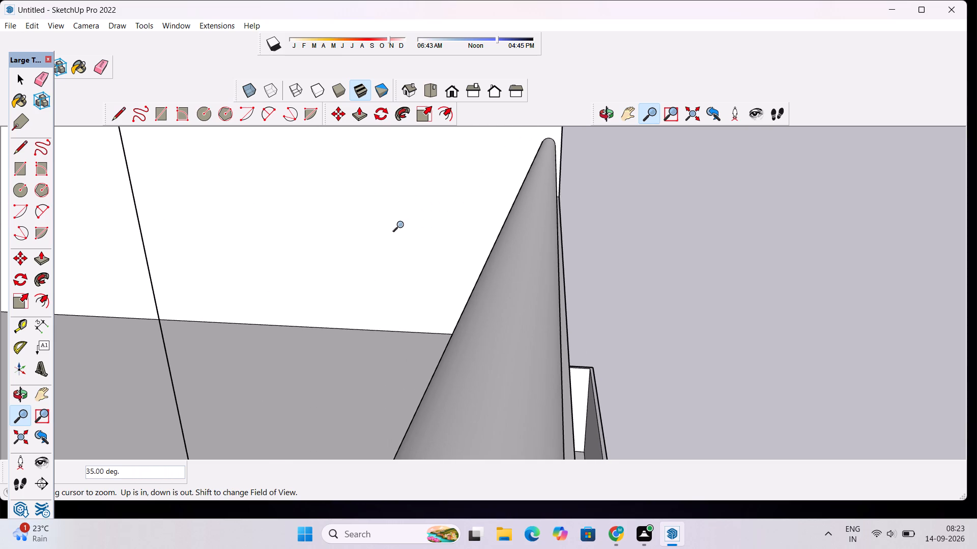
click(617, 116)
click(618, 118)
drag(425, 240, 504, 262)
drag(475, 252, 399, 232)
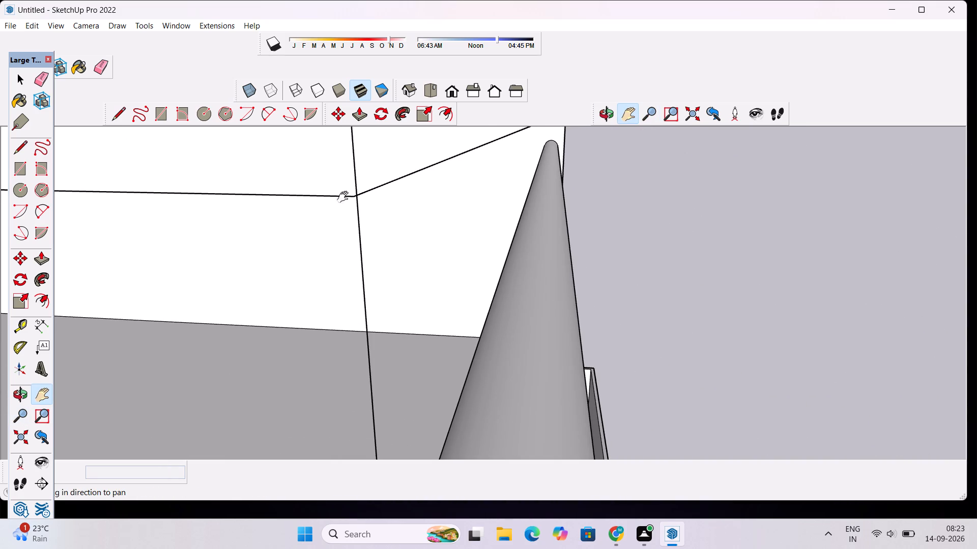
scroll(361, 197, up, 1)
scroll(361, 194, down, 11)
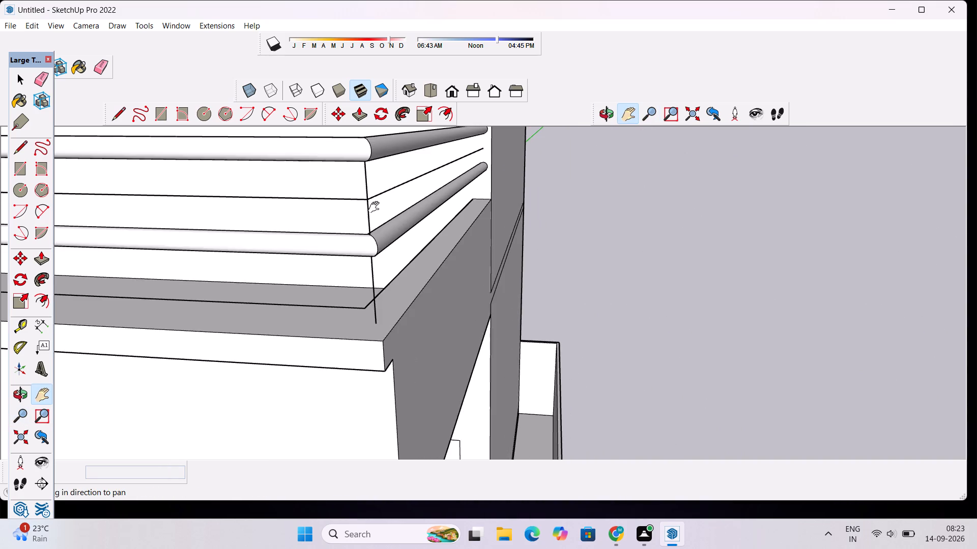
Delete the middle front centre line between the railing's top and bottom bars.
scroll(376, 207, down, 6)
drag(466, 175, 550, 191)
scroll(487, 231, up, 2)
key(space)
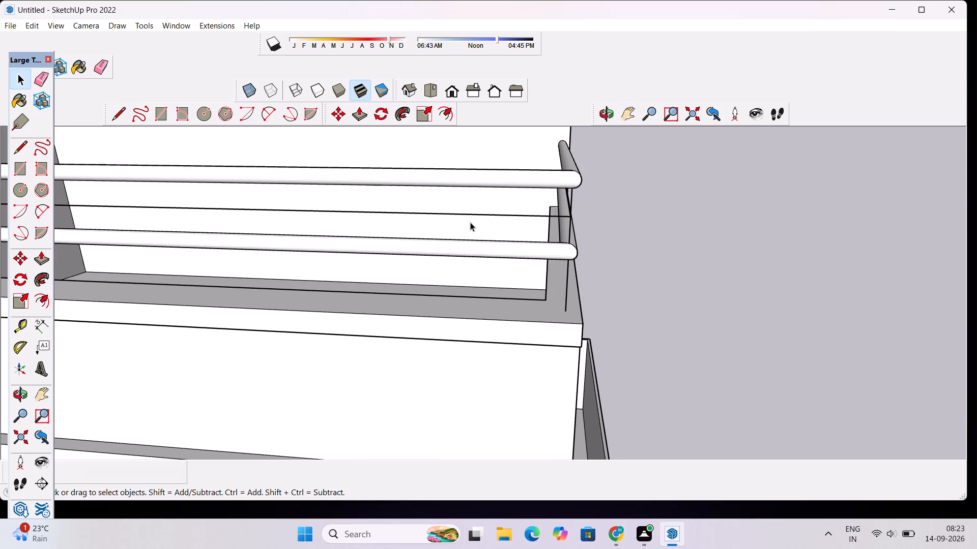
click(478, 212)
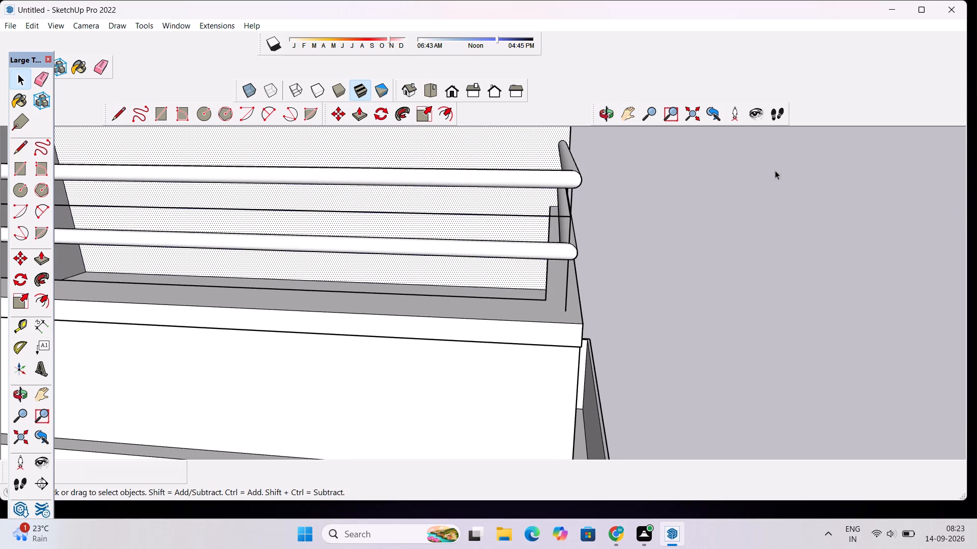
click(671, 197)
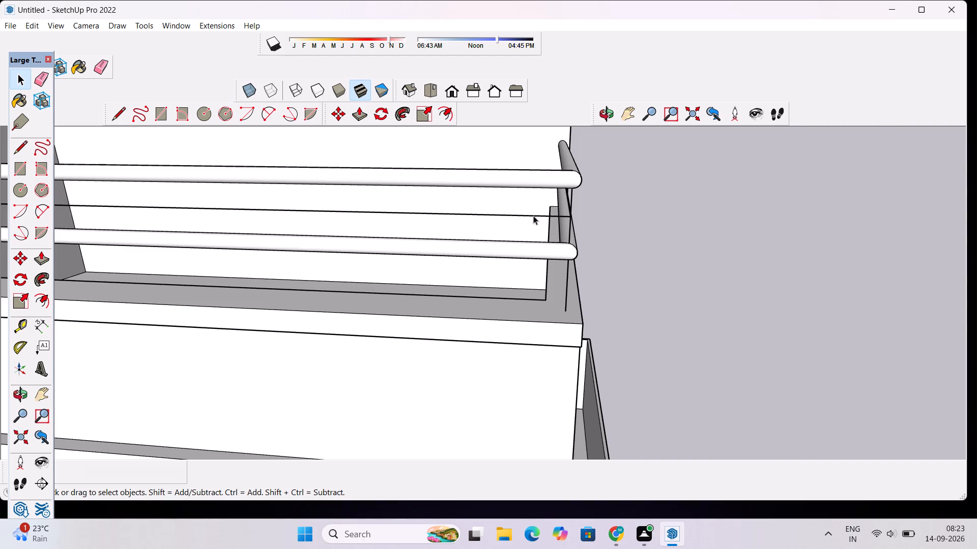
click(533, 216)
key(Delete)
Draw a new front line about 23' 11" long from the middle circle's centre, parallel to the bars and past the outer corner.
scroll(560, 213, down, 6)
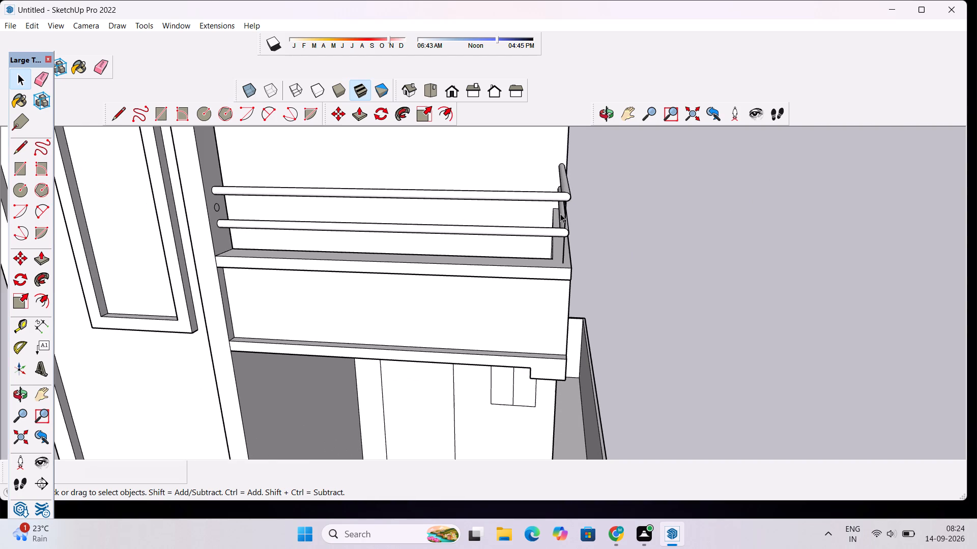
key(l)
scroll(200, 215, up, 3)
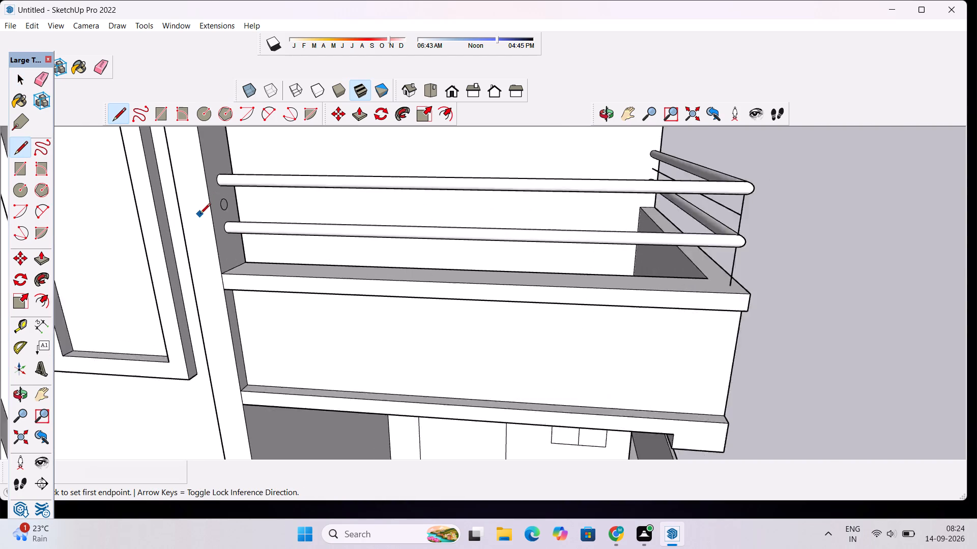
scroll(200, 215, up, 12)
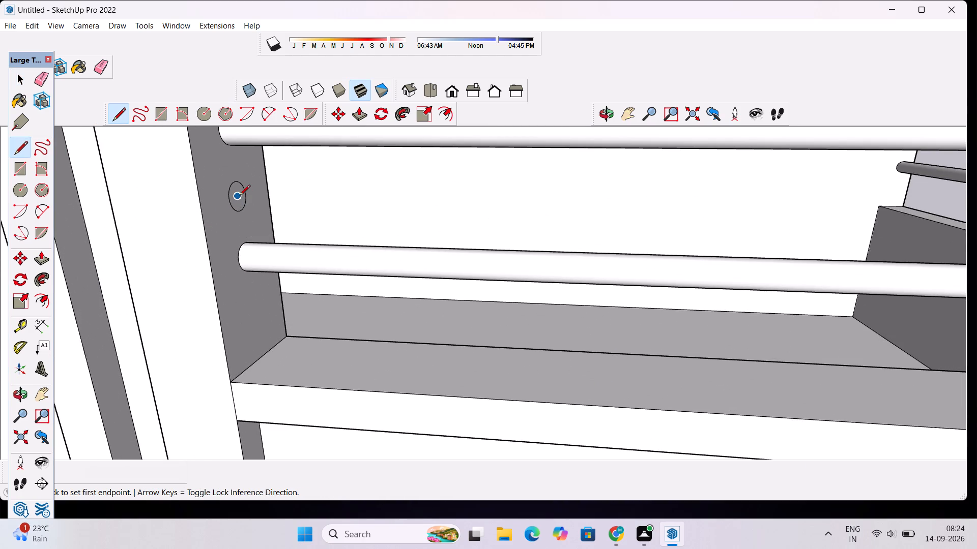
click(240, 196)
scroll(356, 190, down, 10)
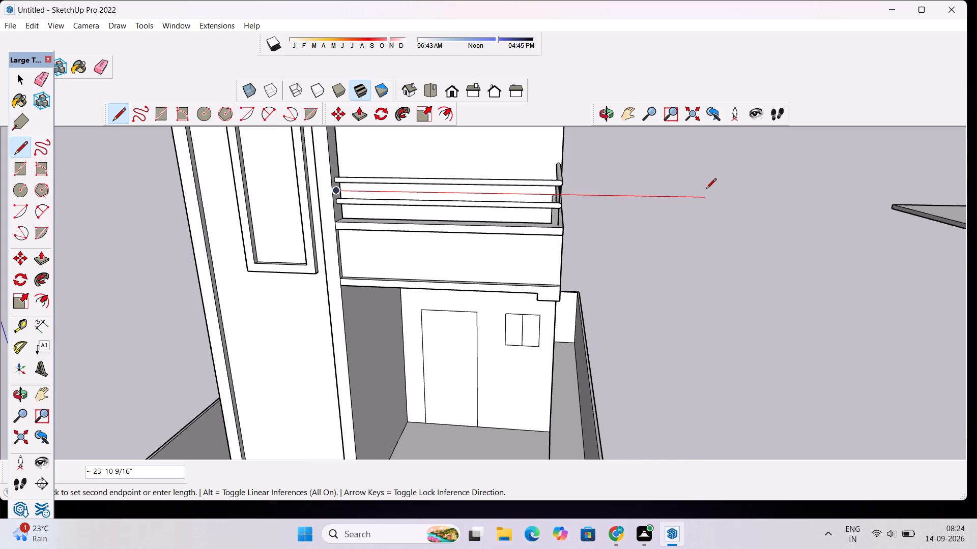
click(706, 190)
key(space)
Draw a 6" line extending the middle side line outward past its crossing with the front line at the railing's outer corner.
click(600, 114)
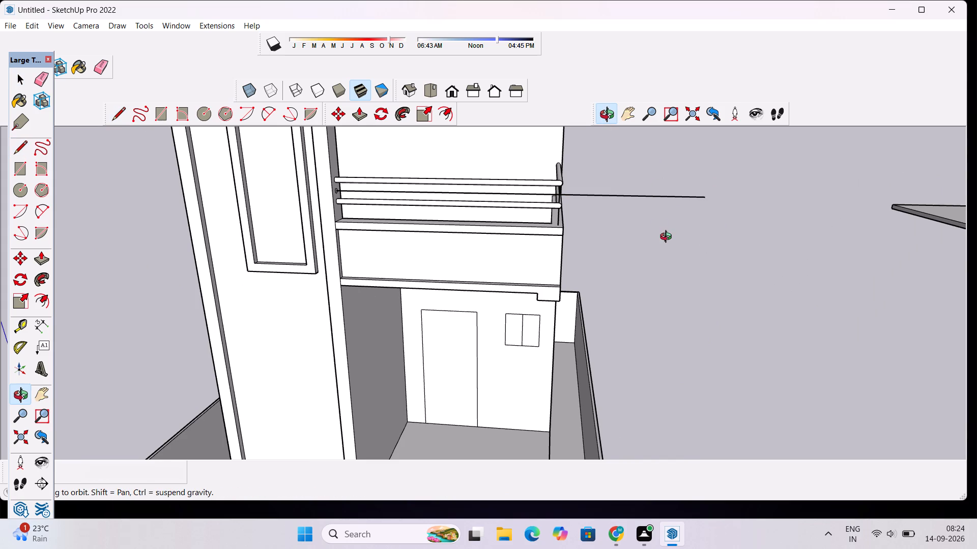
drag(668, 238, 314, 294)
scroll(372, 214, up, 6)
scroll(454, 247, up, 2)
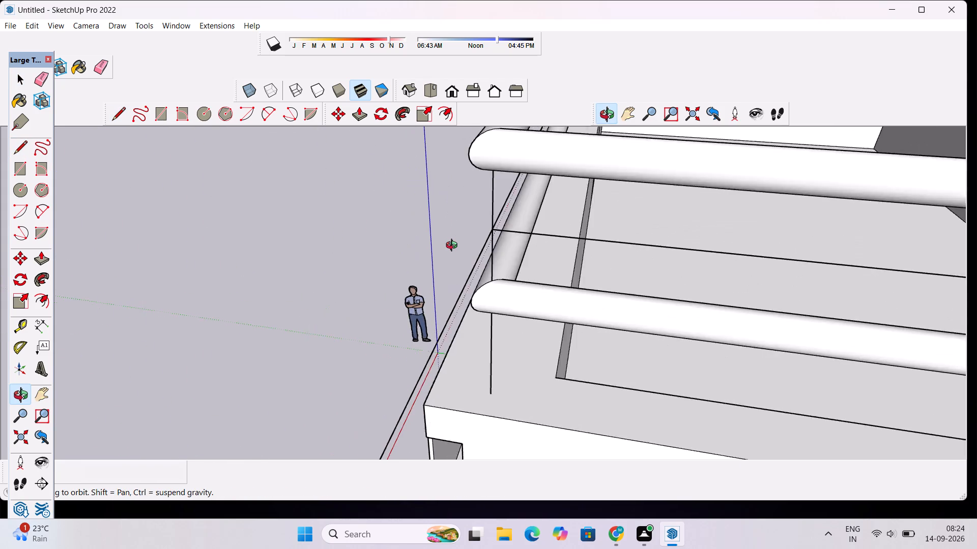
scroll(454, 247, up, 2)
scroll(454, 247, down, 4)
scroll(482, 247, up, 3)
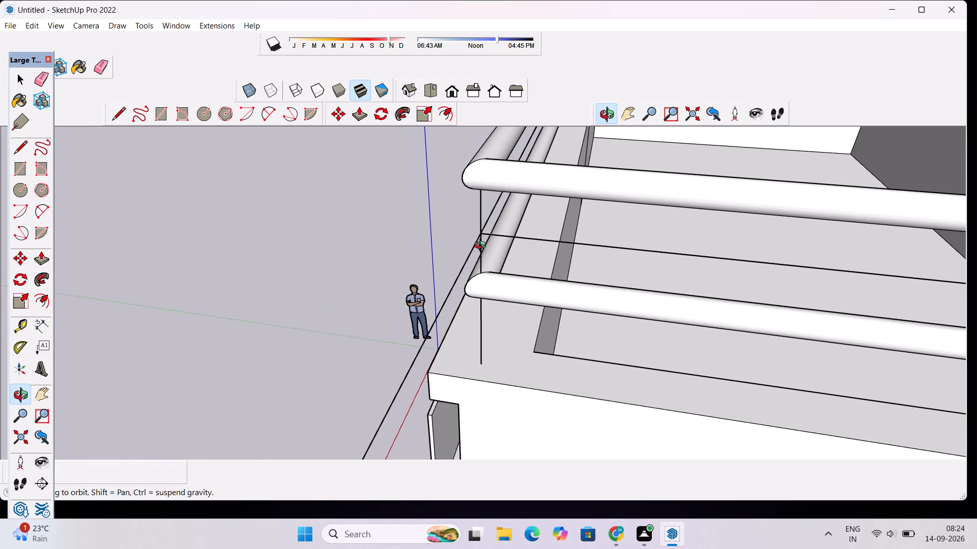
scroll(482, 247, up, 3)
key(l)
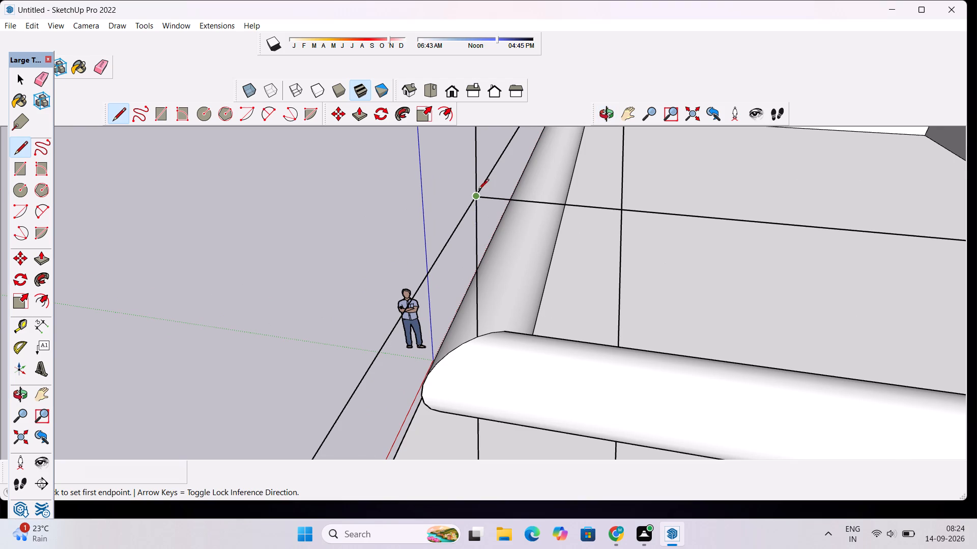
click(475, 196)
click(326, 181)
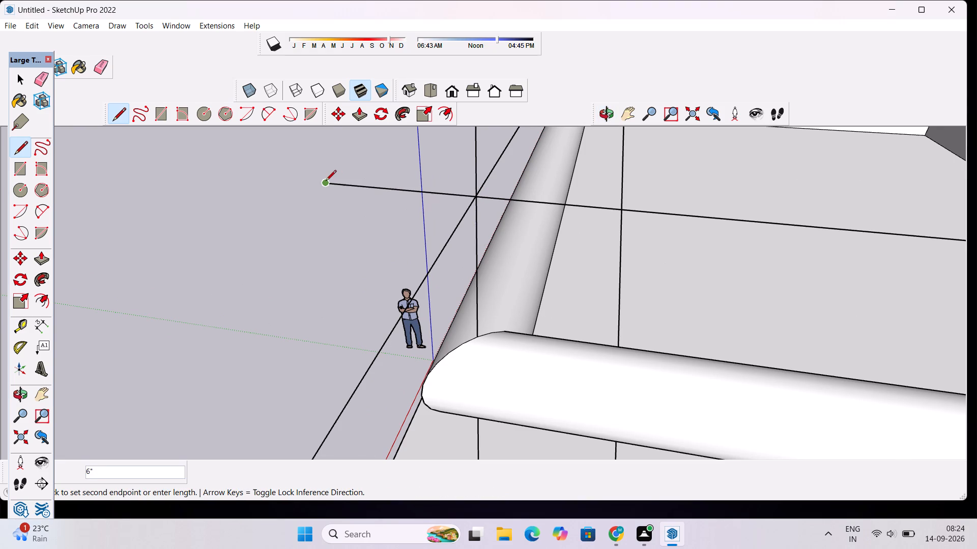
key(space)
Erase the front line's surplus beyond the corner crossing and the short extension of the side line.
click(609, 111)
drag(592, 161, 660, 154)
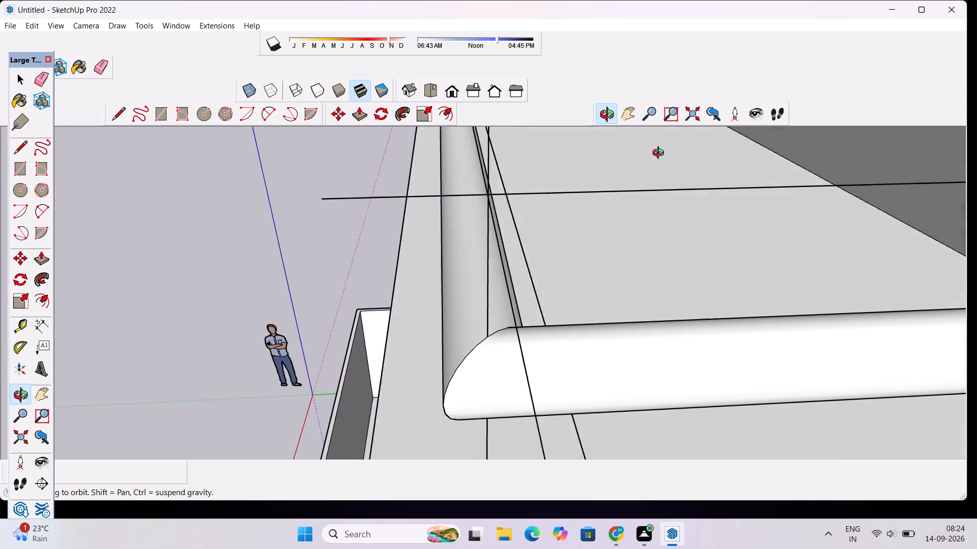
drag(660, 154, 711, 146)
key(e)
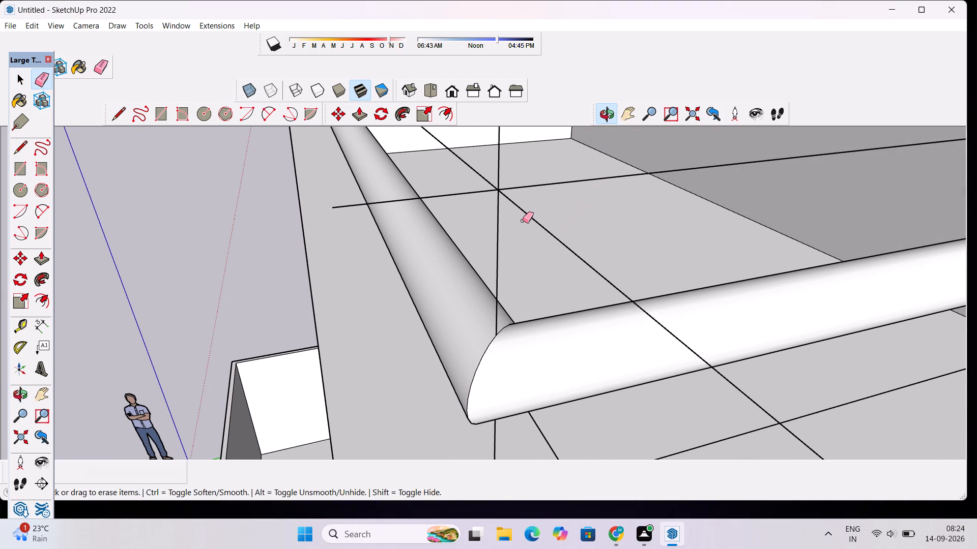
click(523, 209)
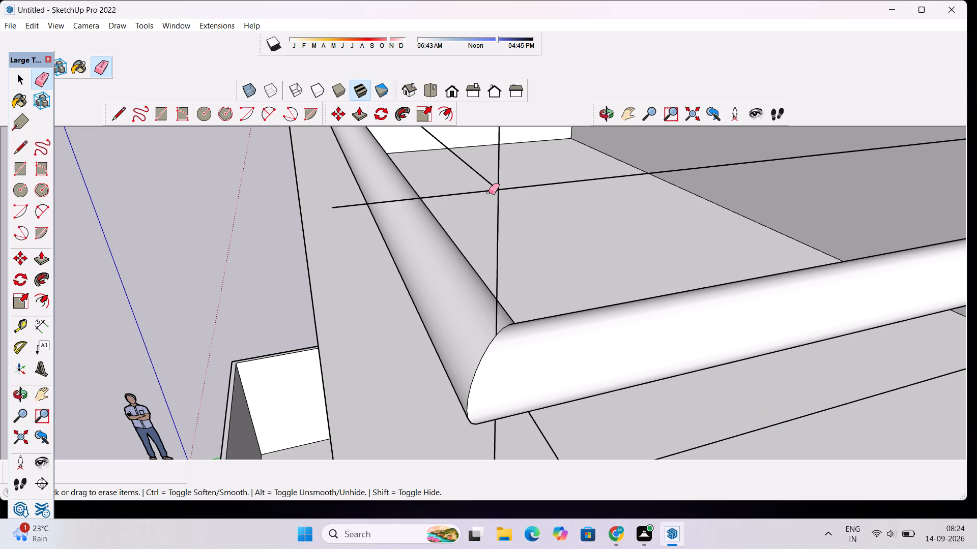
click(489, 192)
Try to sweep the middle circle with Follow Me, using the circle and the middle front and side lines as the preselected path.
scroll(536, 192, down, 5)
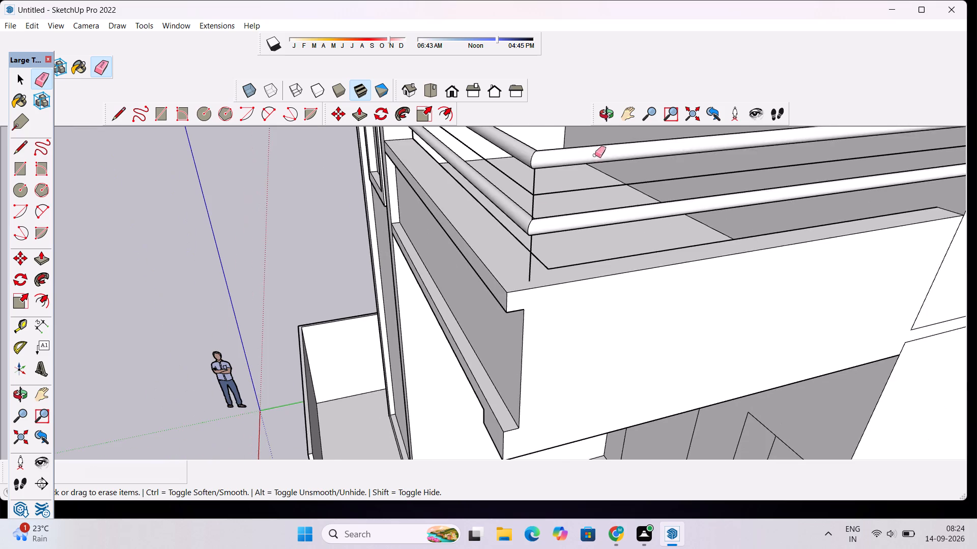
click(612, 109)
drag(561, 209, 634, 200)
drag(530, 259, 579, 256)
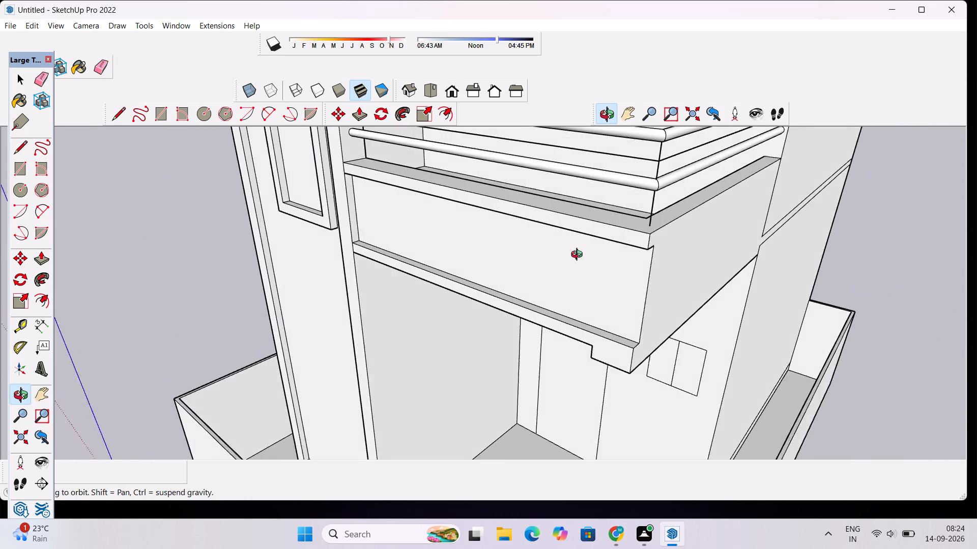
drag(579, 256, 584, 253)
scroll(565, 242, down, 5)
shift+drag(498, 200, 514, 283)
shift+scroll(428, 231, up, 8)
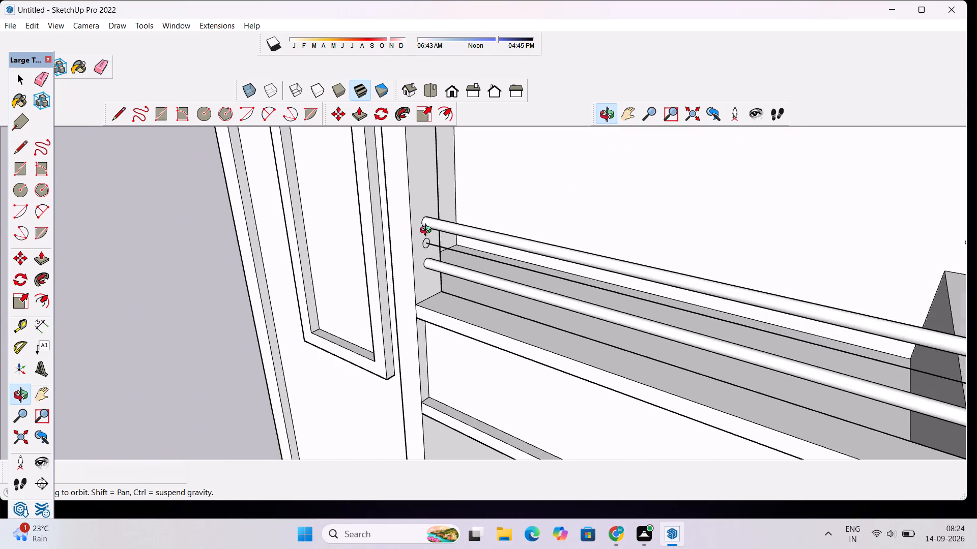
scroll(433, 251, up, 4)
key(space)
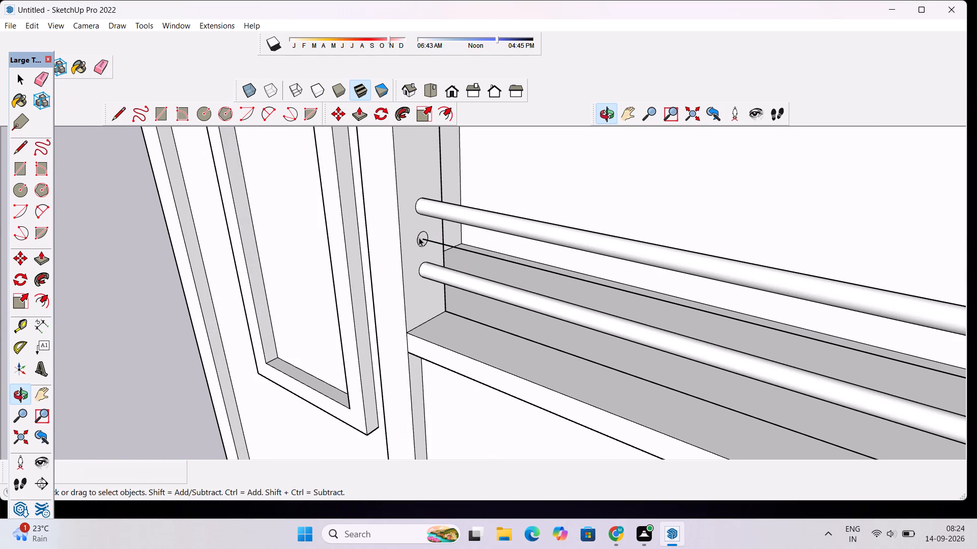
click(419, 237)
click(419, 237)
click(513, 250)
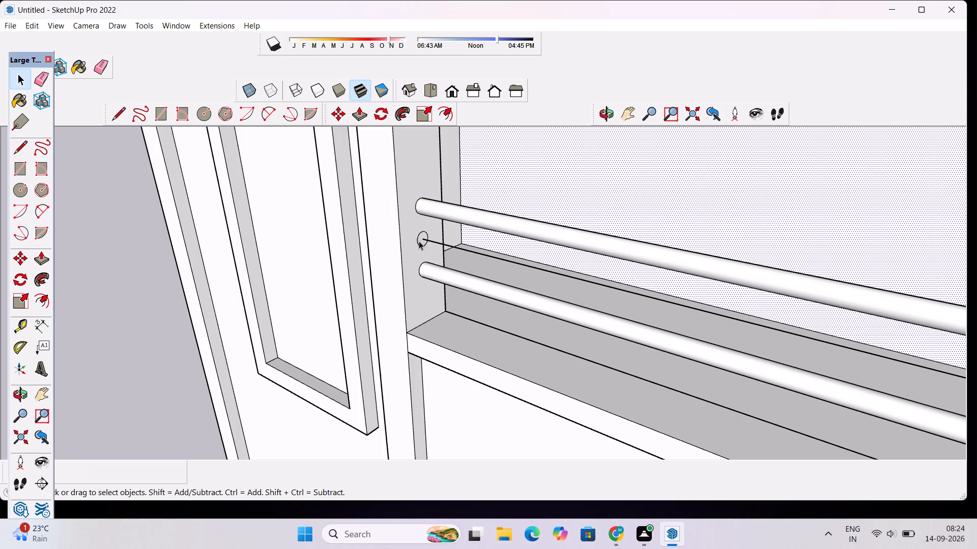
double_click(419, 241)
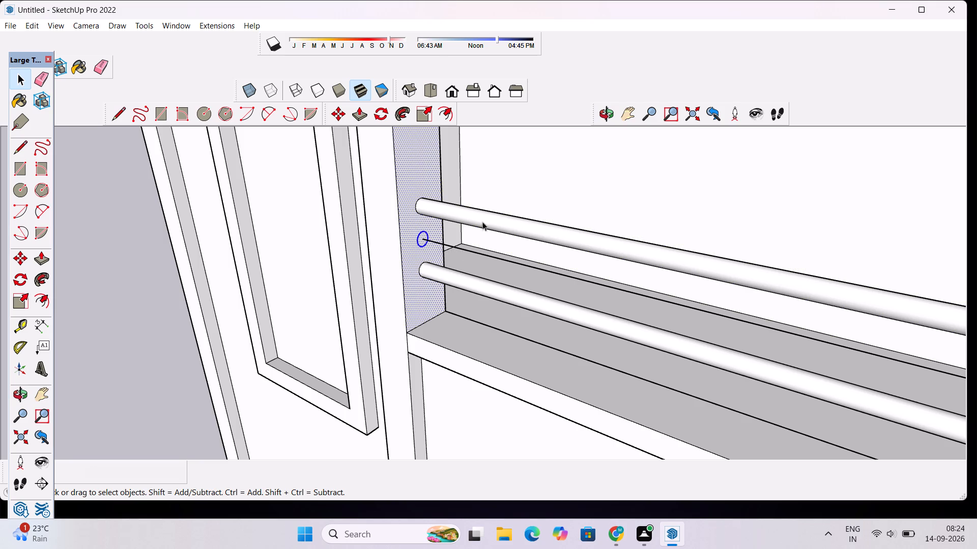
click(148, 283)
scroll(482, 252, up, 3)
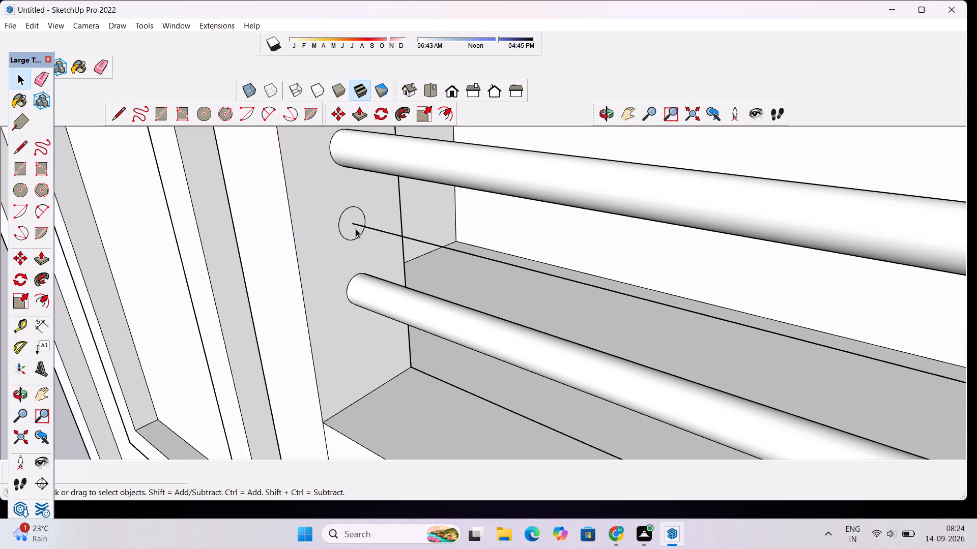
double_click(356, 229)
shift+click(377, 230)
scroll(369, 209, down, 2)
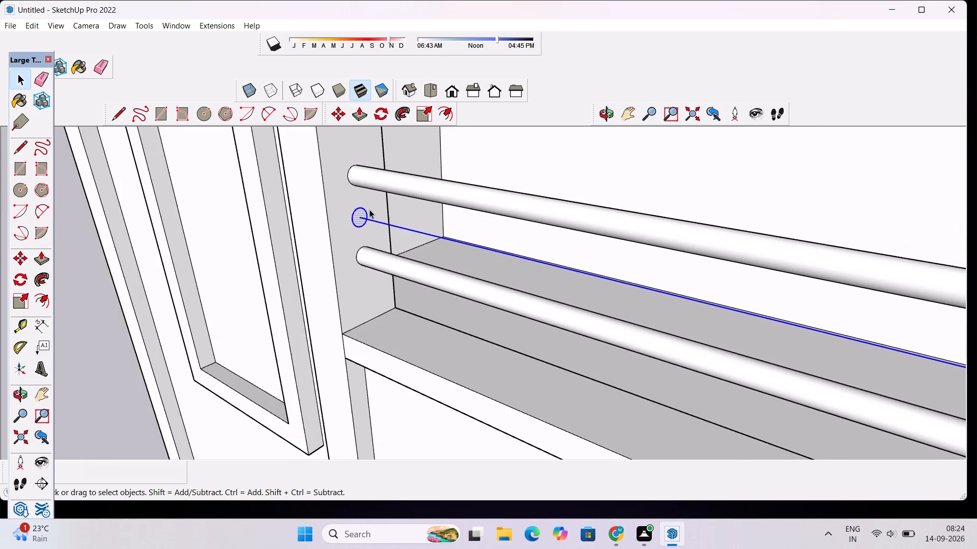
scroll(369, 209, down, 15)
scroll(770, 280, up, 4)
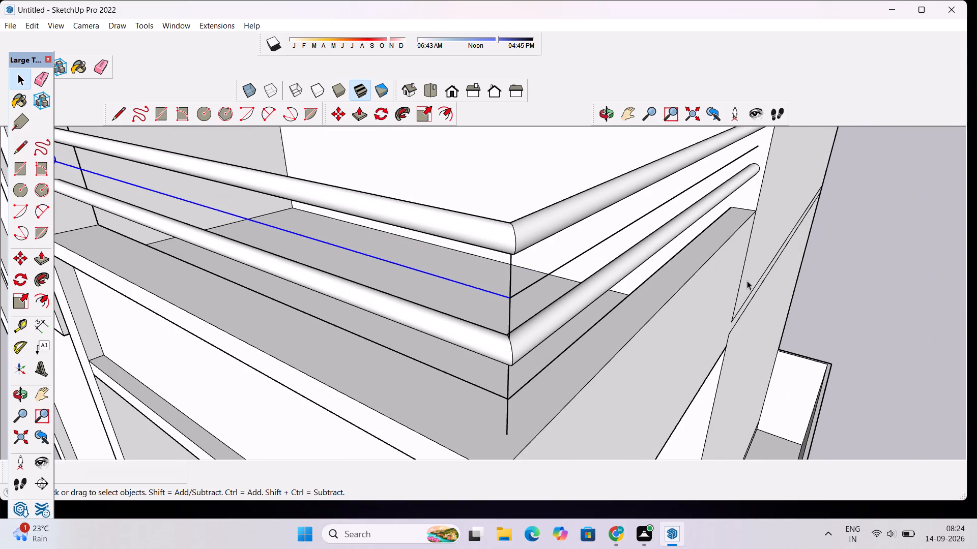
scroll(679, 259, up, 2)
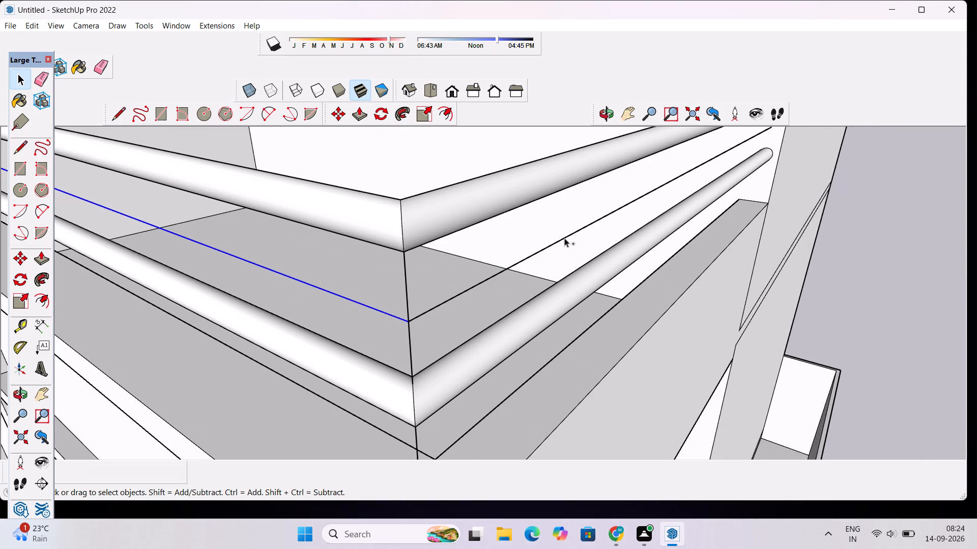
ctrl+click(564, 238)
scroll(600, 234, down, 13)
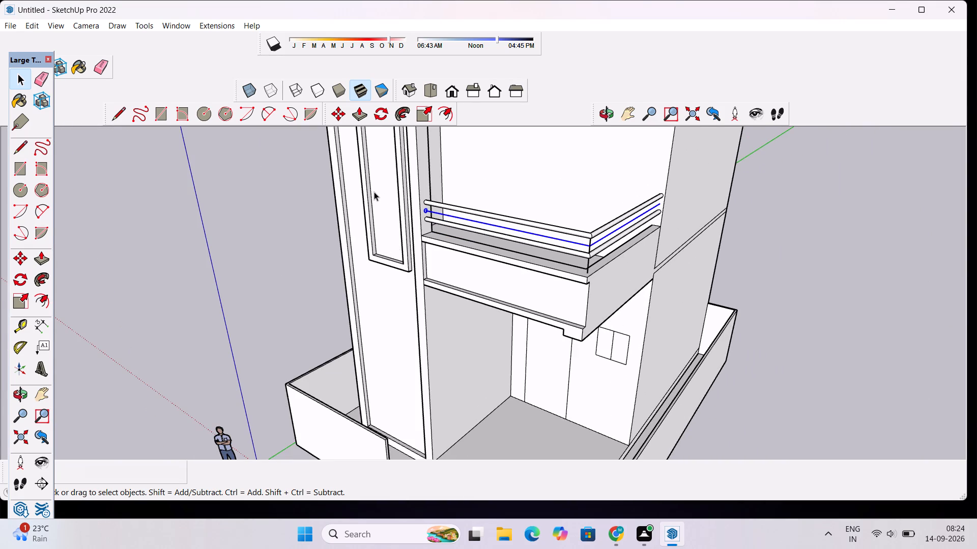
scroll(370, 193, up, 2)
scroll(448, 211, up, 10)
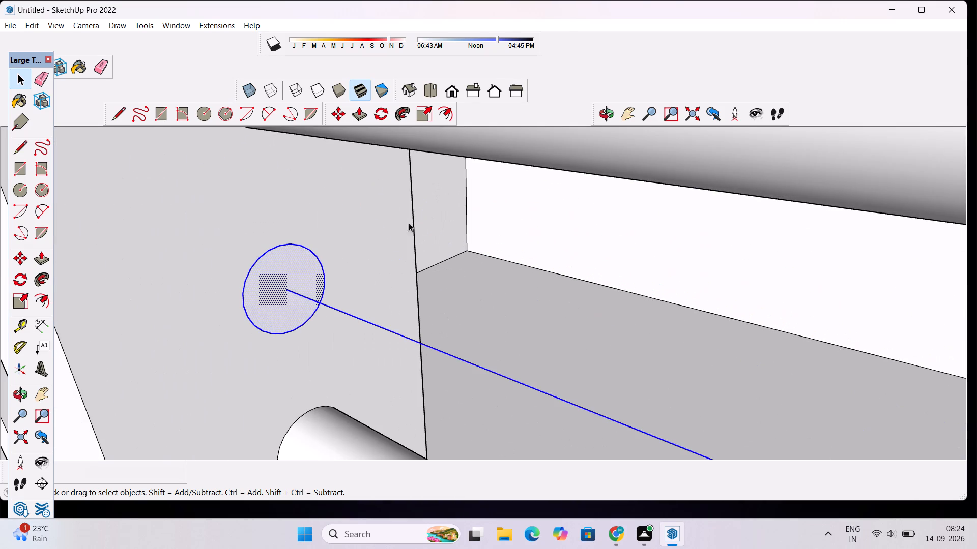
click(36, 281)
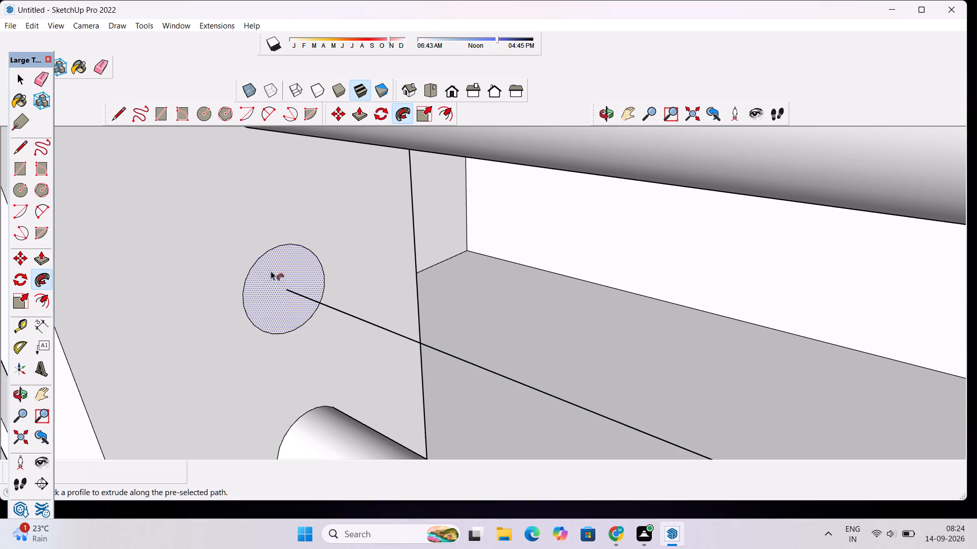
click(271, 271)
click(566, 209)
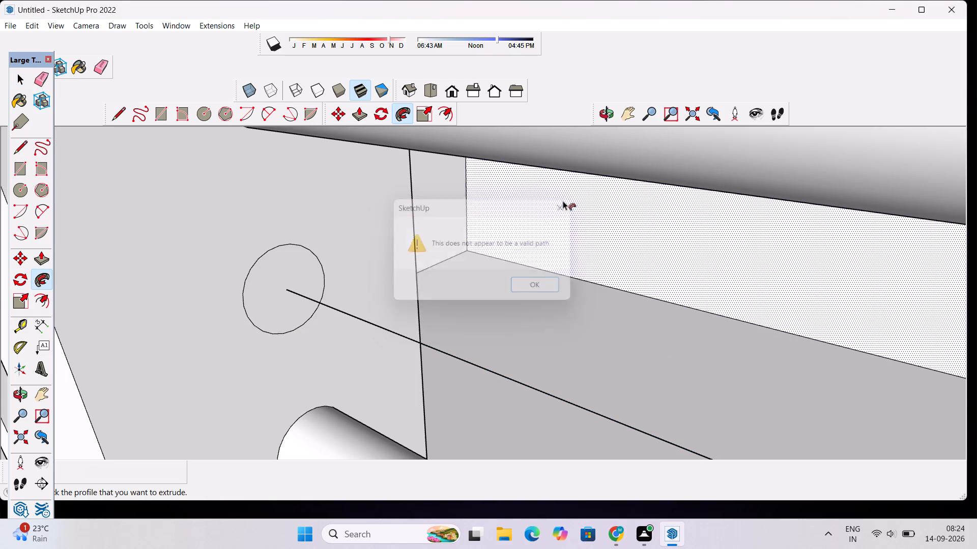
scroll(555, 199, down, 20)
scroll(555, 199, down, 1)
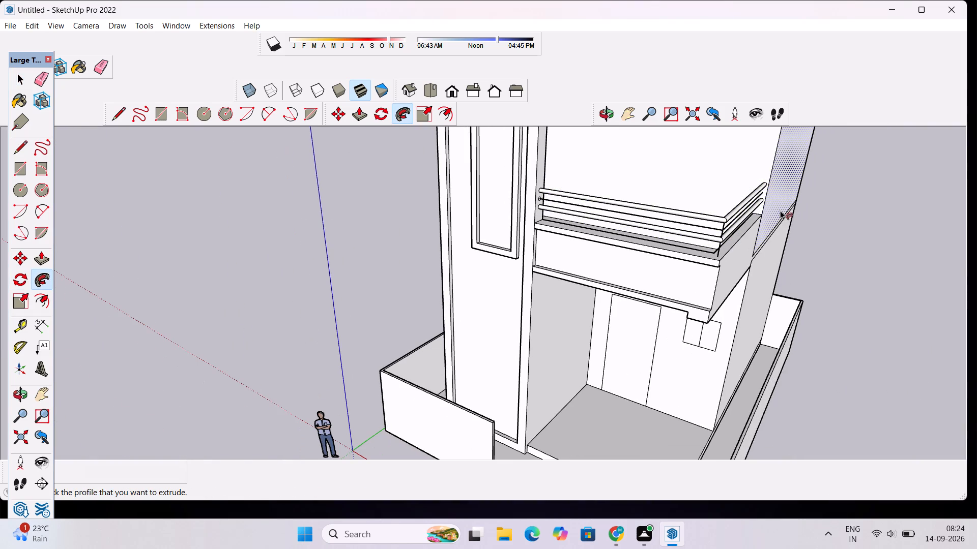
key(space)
Copy the lower balcony railing's top round bar, front and side runs together, to free space beside the house about 25' 3" away.
scroll(778, 256, up, 3)
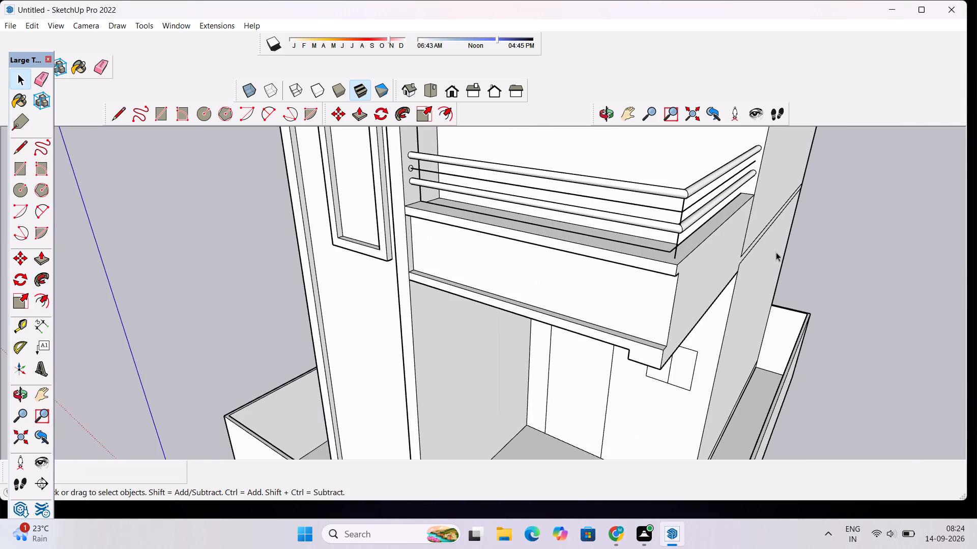
ctrl+click(617, 186)
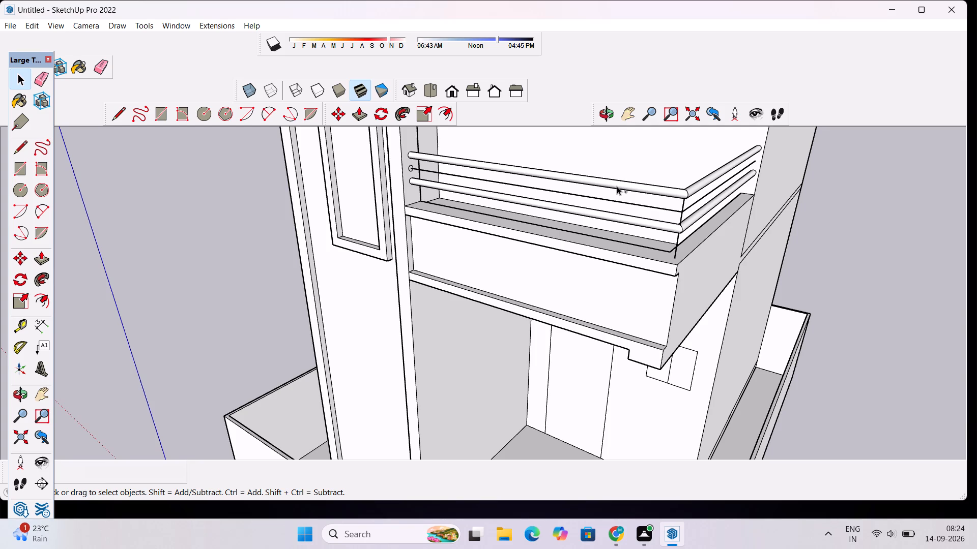
ctrl+click(617, 186)
ctrl+double_click(706, 184)
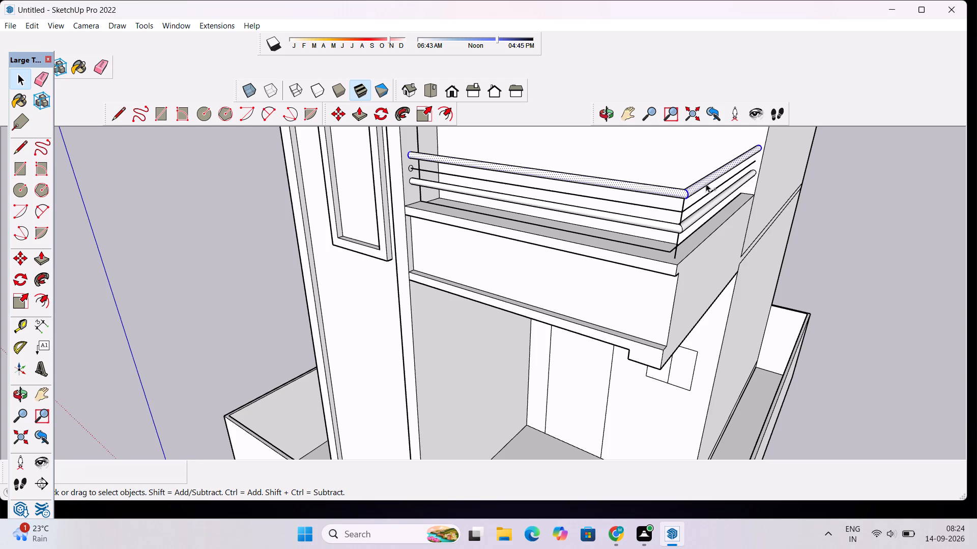
key(m)
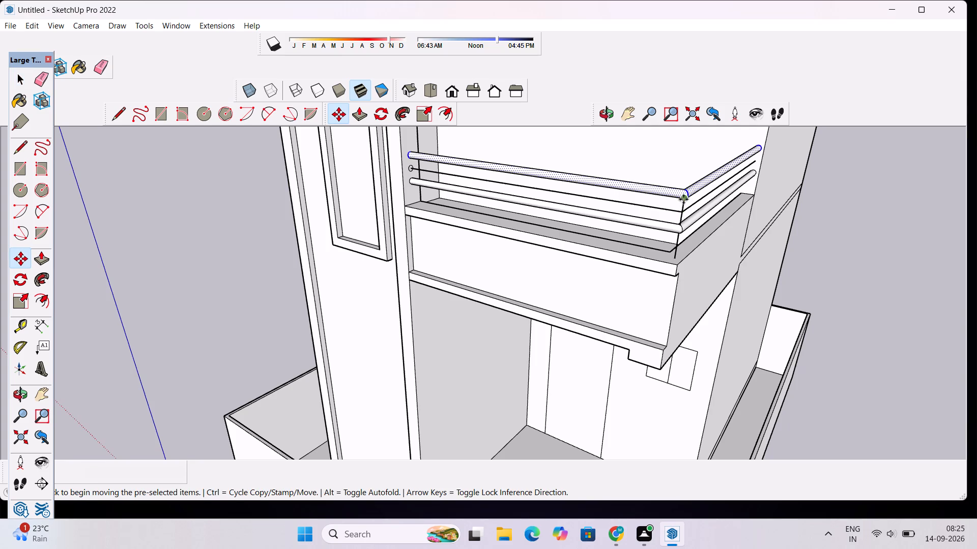
click(683, 198)
scroll(733, 210, down, 9)
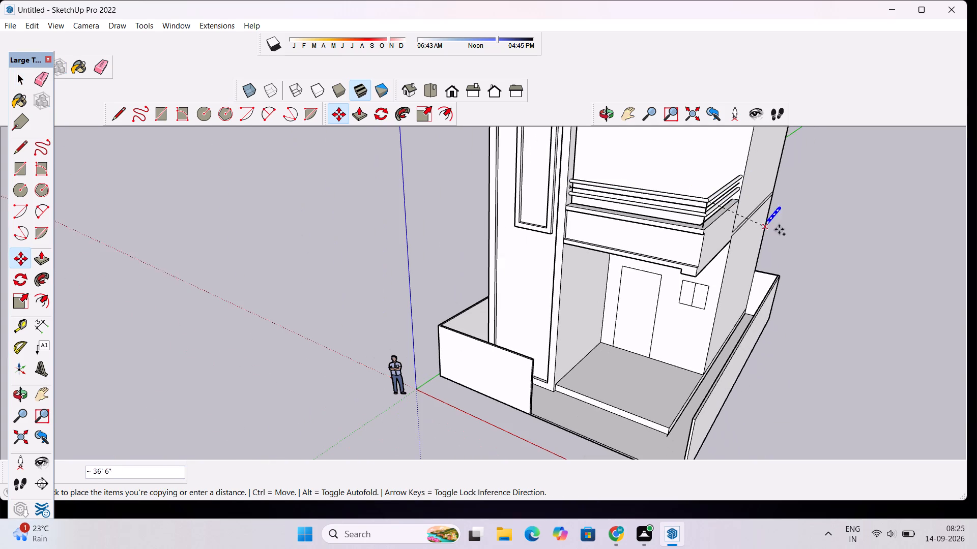
scroll(782, 226, down, 5)
scroll(775, 230, up, 5)
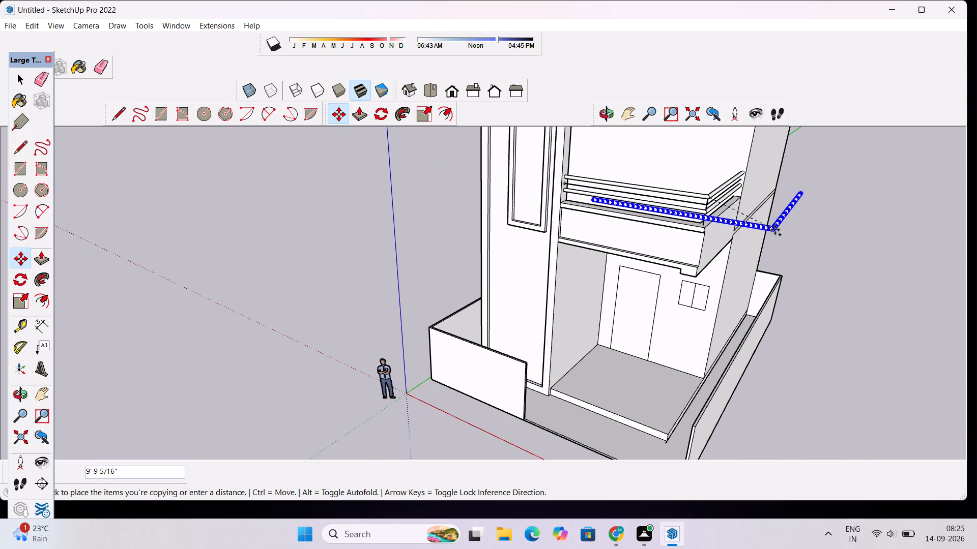
scroll(887, 270, down, 5)
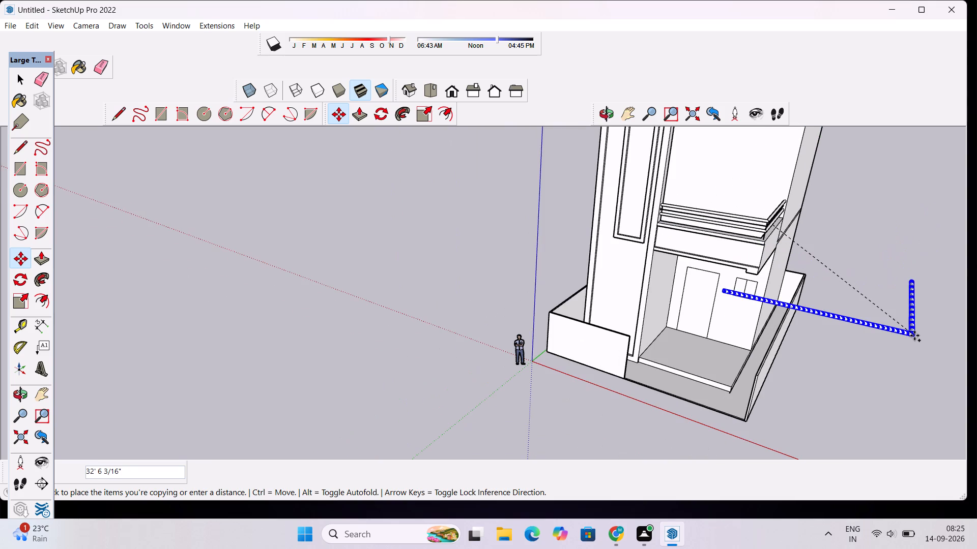
scroll(865, 323, down, 3)
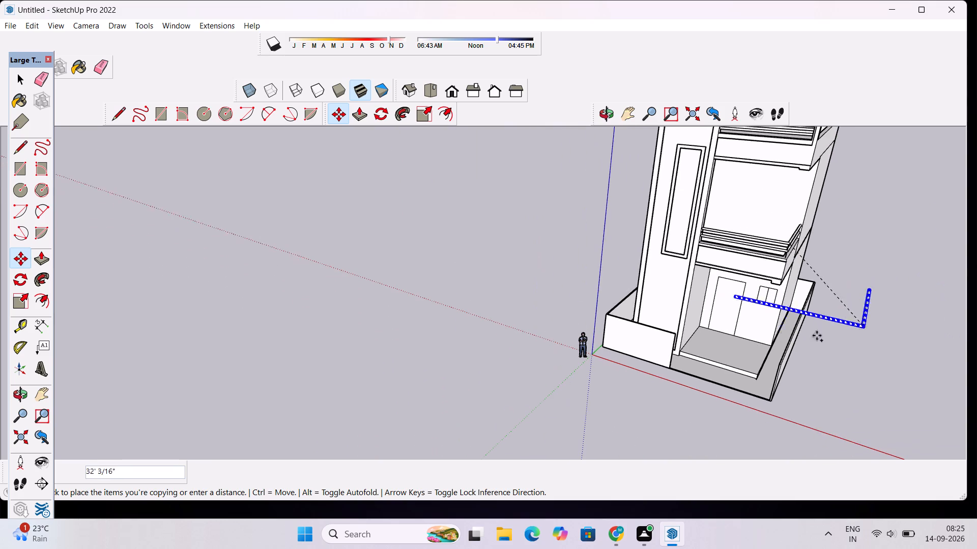
scroll(789, 262, down, 4)
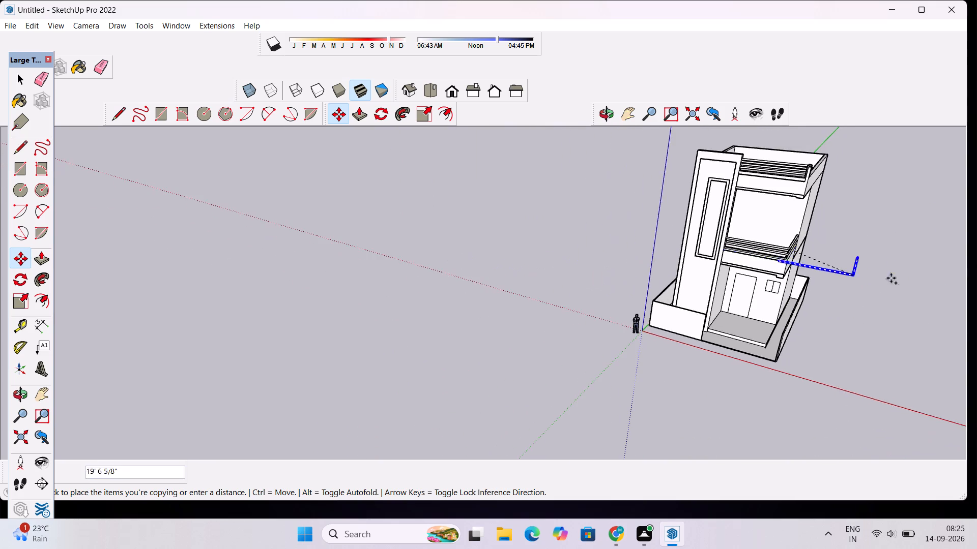
scroll(895, 278, up, 3)
click(921, 268)
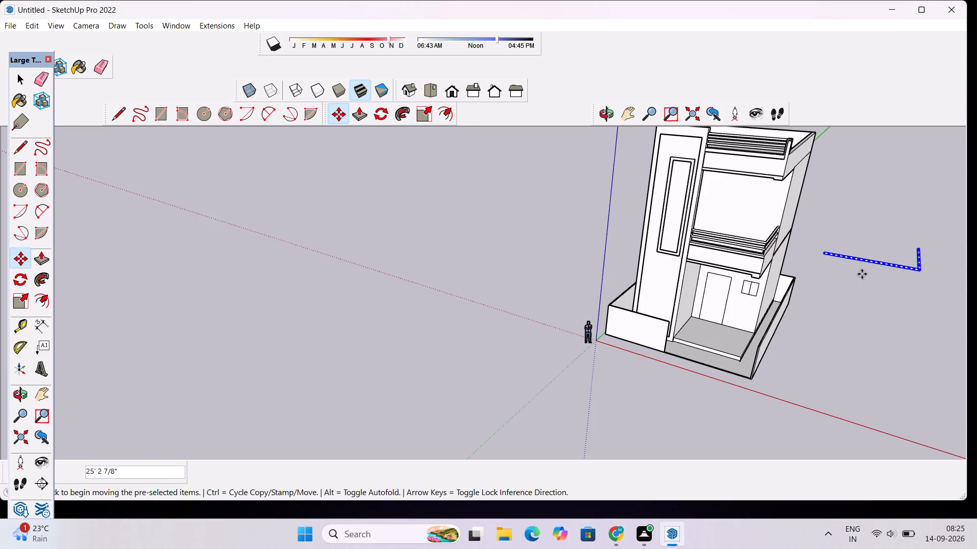
scroll(834, 255, up, 8)
scroll(702, 232, up, 4)
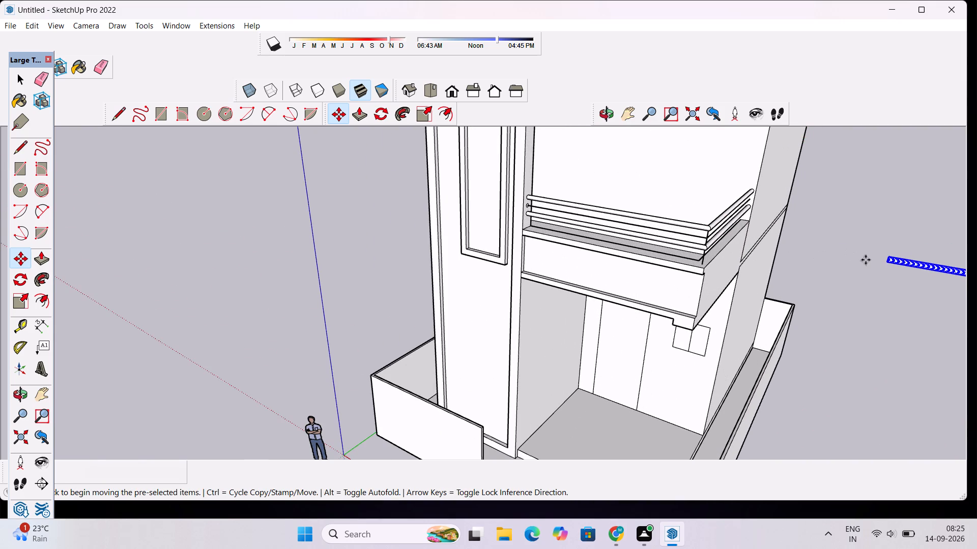
scroll(868, 261, up, 10)
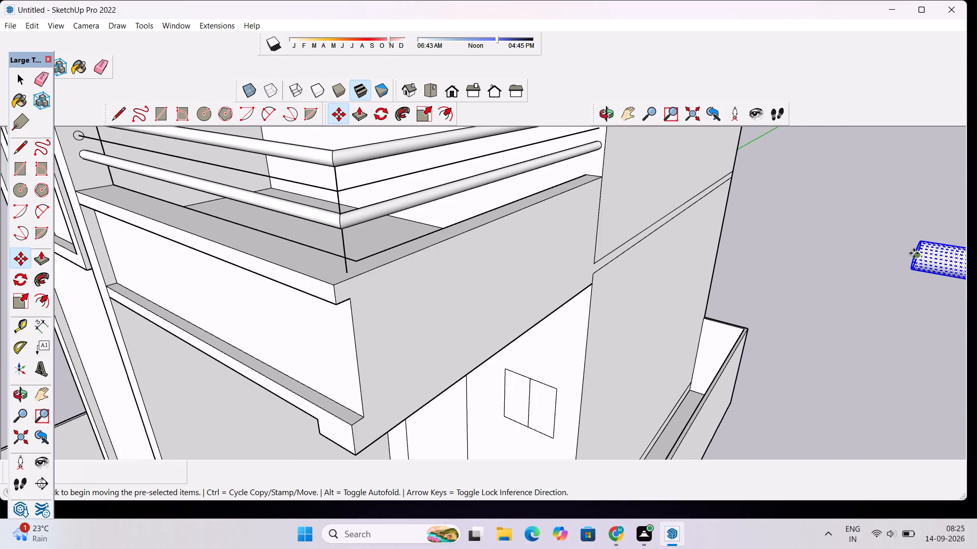
Move the copied round bar from beside the house back to the lower balcony railing, near the middle circle on the wall.
click(914, 253)
scroll(857, 257, down, 12)
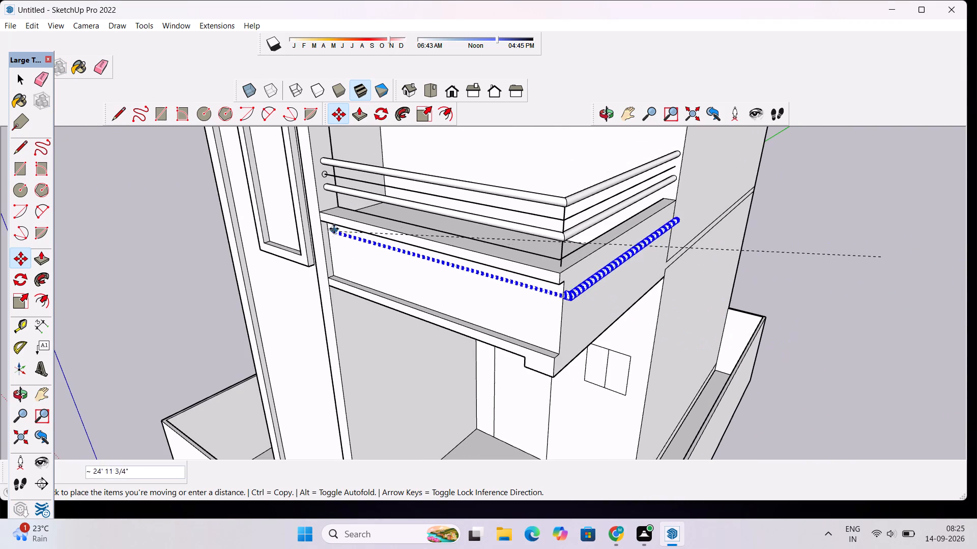
scroll(319, 184, up, 11)
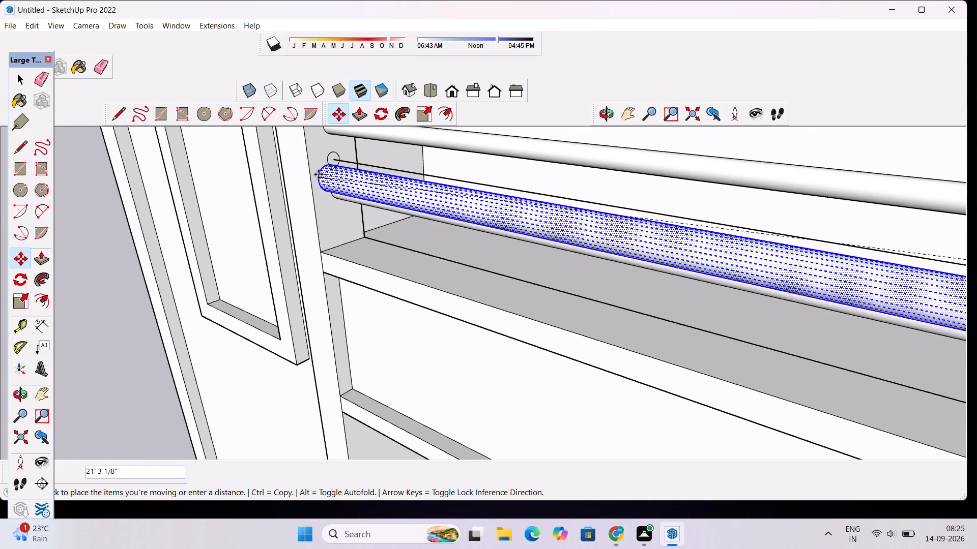
scroll(319, 164, up, 15)
scroll(333, 161, down, 2)
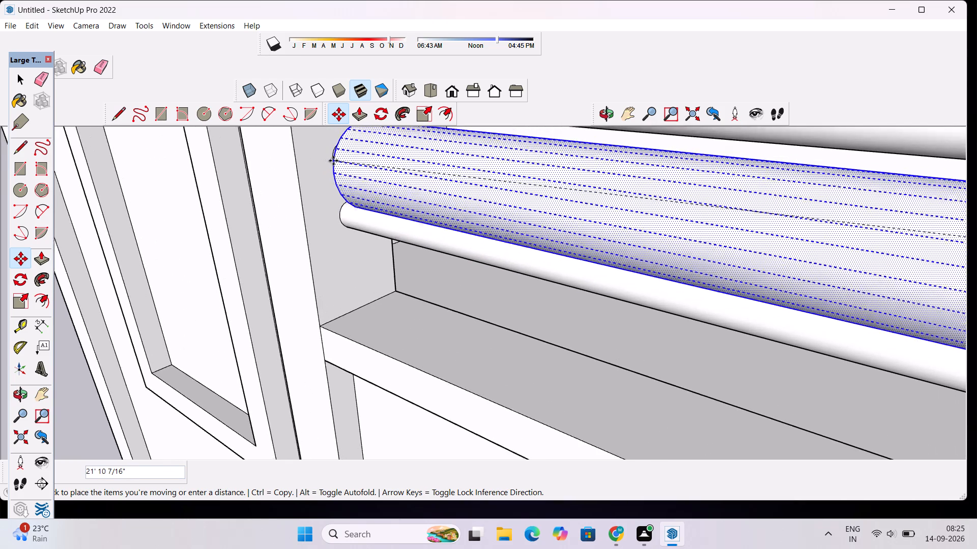
scroll(333, 161, down, 2)
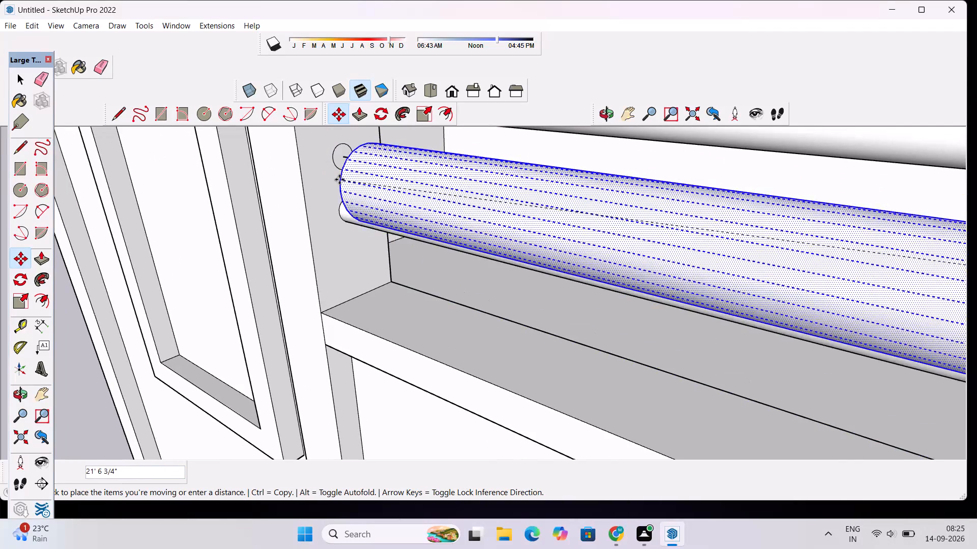
scroll(339, 179, up, 12)
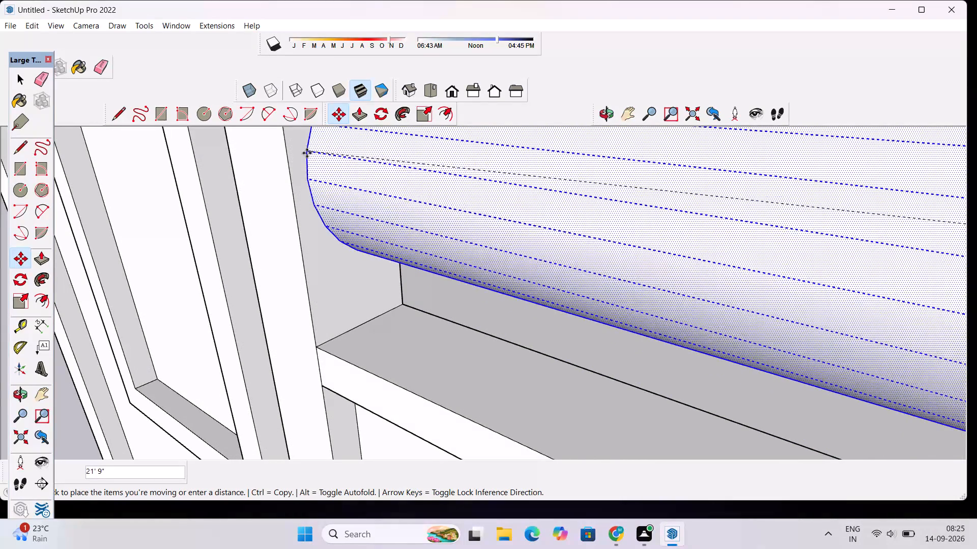
click(311, 158)
Move the copied bar's open end exactly onto the middle circle at the wall, between the top and bottom bars.
click(602, 116)
drag(561, 174, 640, 176)
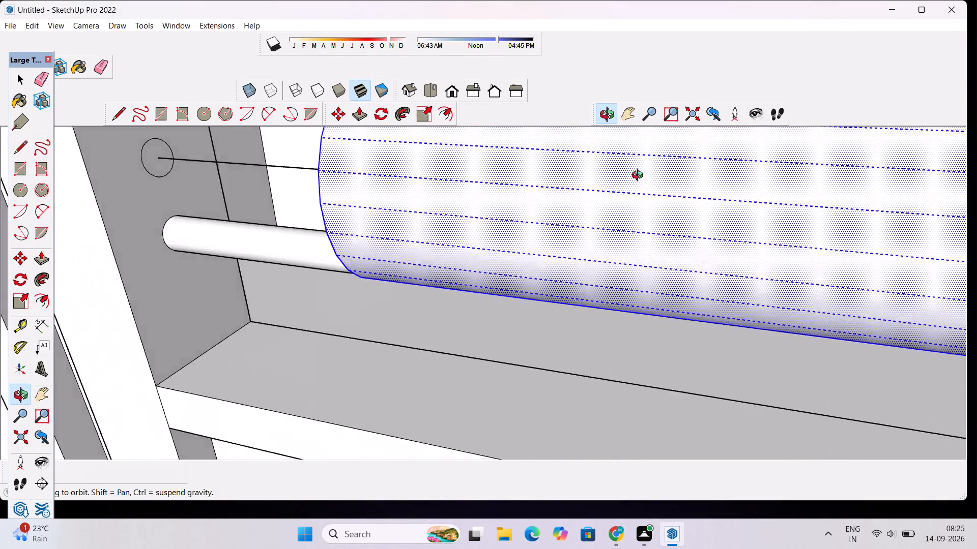
drag(640, 176, 674, 172)
scroll(678, 176, down, 15)
shift+drag(409, 212, 457, 269)
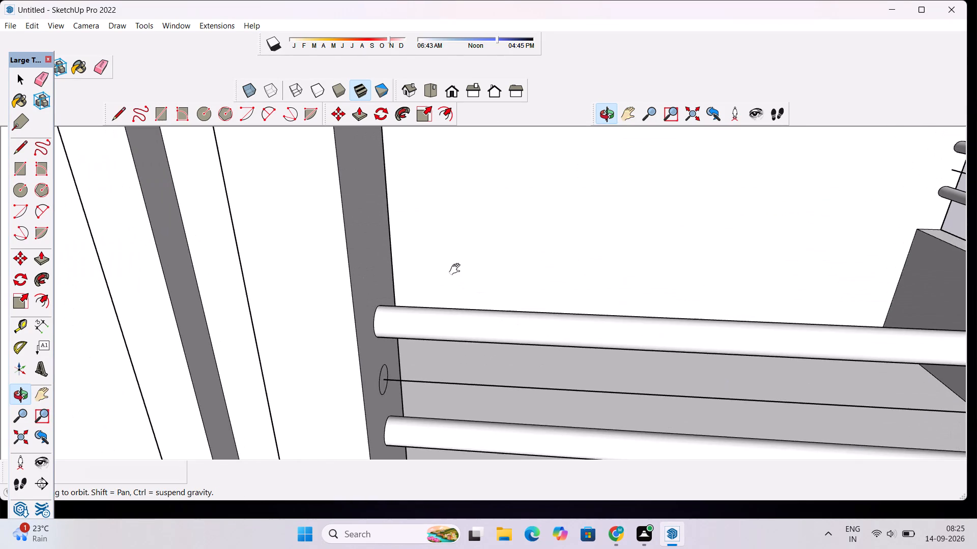
shift+drag(457, 271, 433, 228)
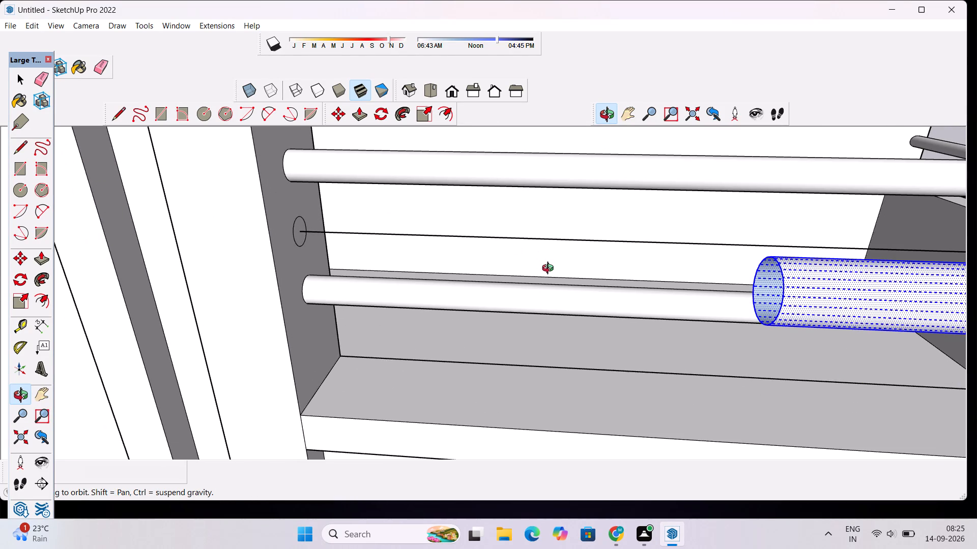
key(m)
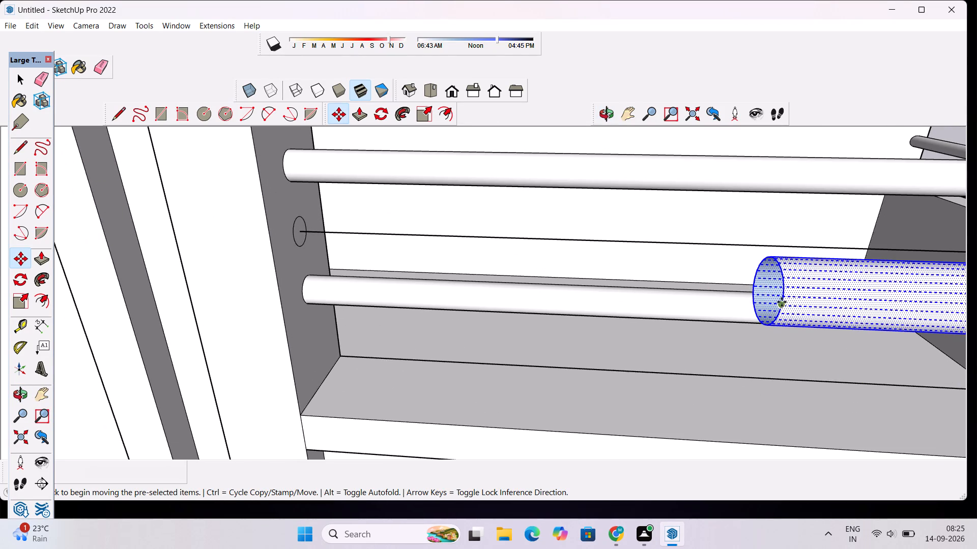
click(782, 304)
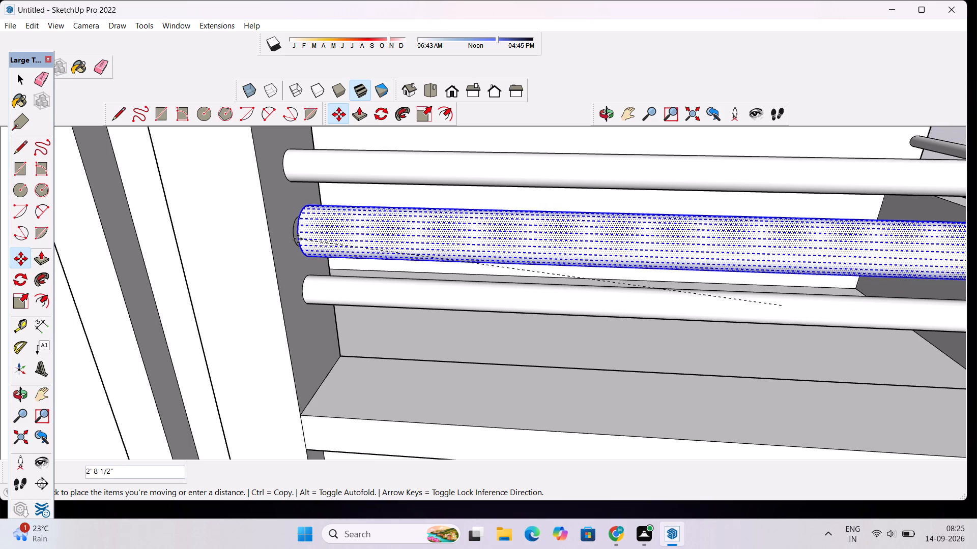
scroll(297, 239, up, 20)
scroll(297, 239, up, 15)
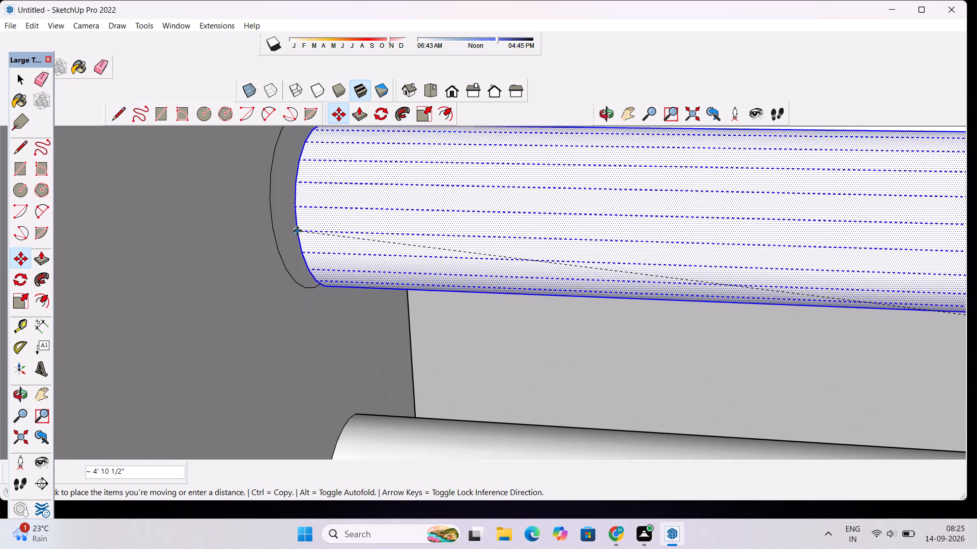
click(272, 222)
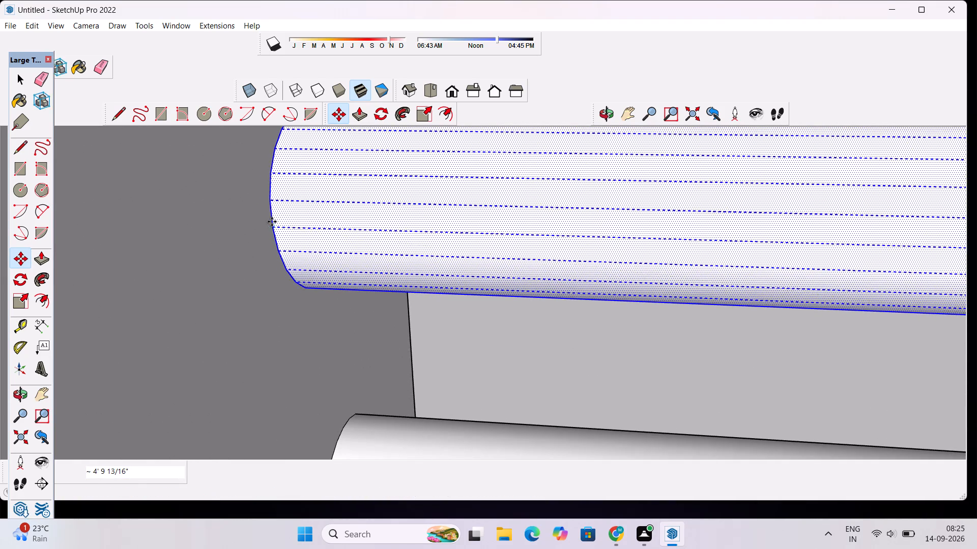
key(space)
scroll(277, 225, down, 20)
scroll(277, 225, down, 7)
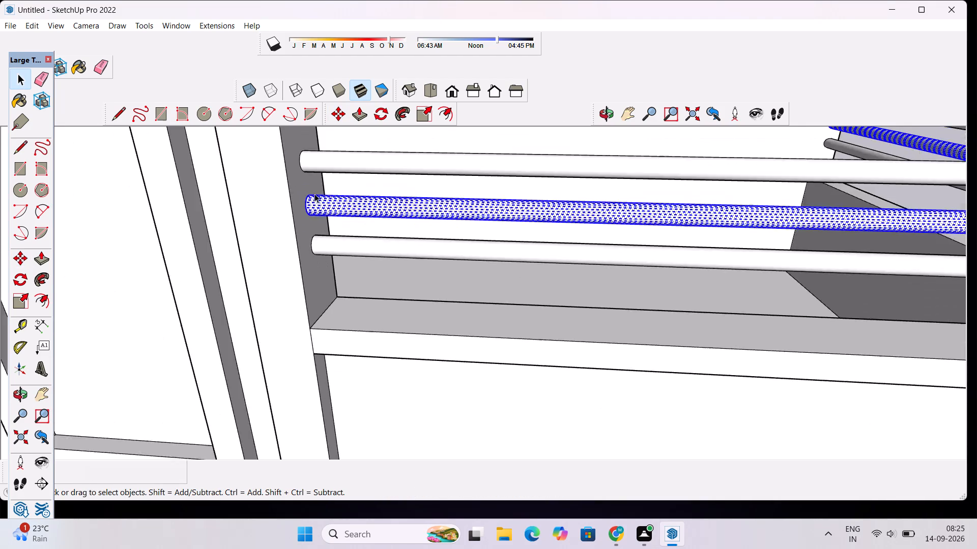
scroll(314, 194, down, 14)
click(650, 189)
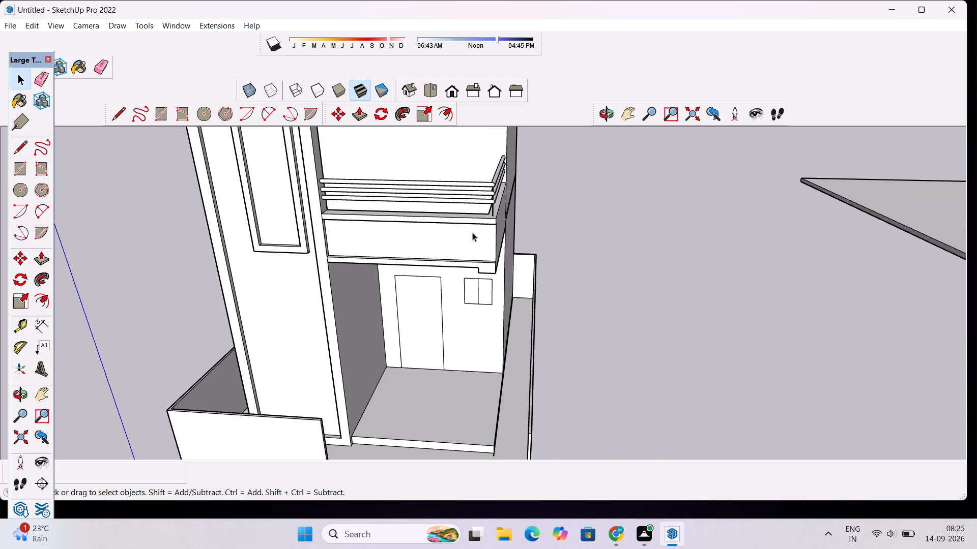
Examine the balcony railing and the whole house exterior from the front and side at several distances.
scroll(472, 232, up, 5)
click(606, 120)
drag(642, 365, 612, 287)
scroll(612, 286, down, 10)
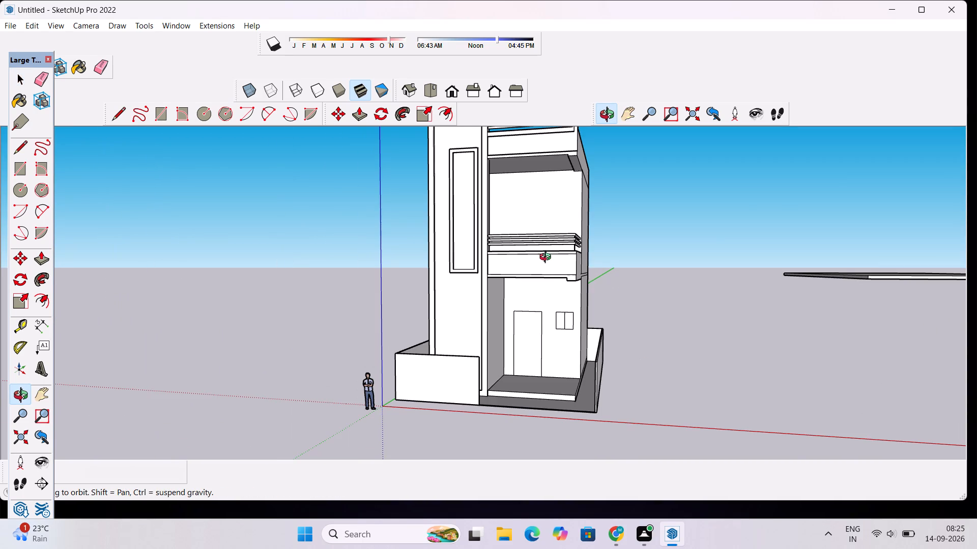
scroll(543, 235, up, 2)
drag(532, 243, 551, 275)
scroll(553, 234, down, 3)
shift+drag(553, 234, 548, 309)
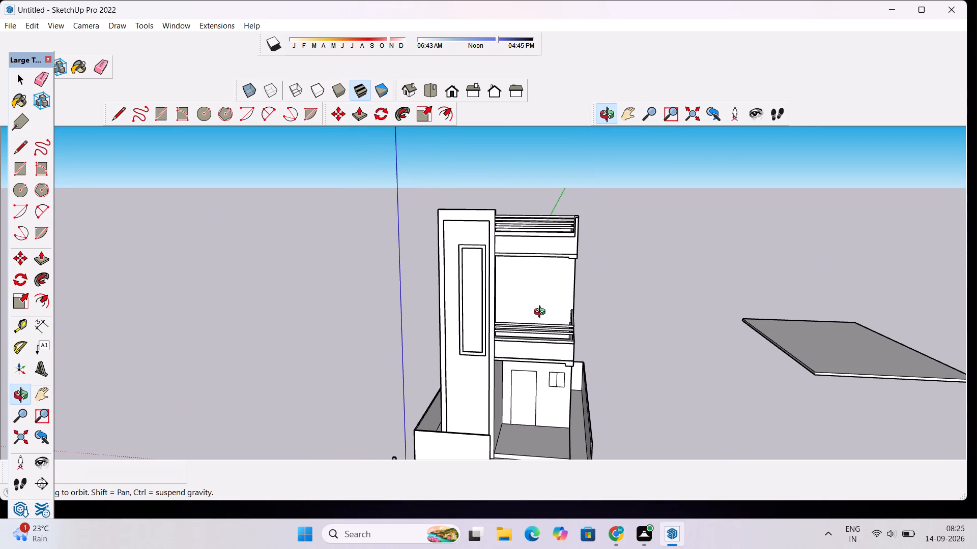
shift+drag(504, 310, 548, 283)
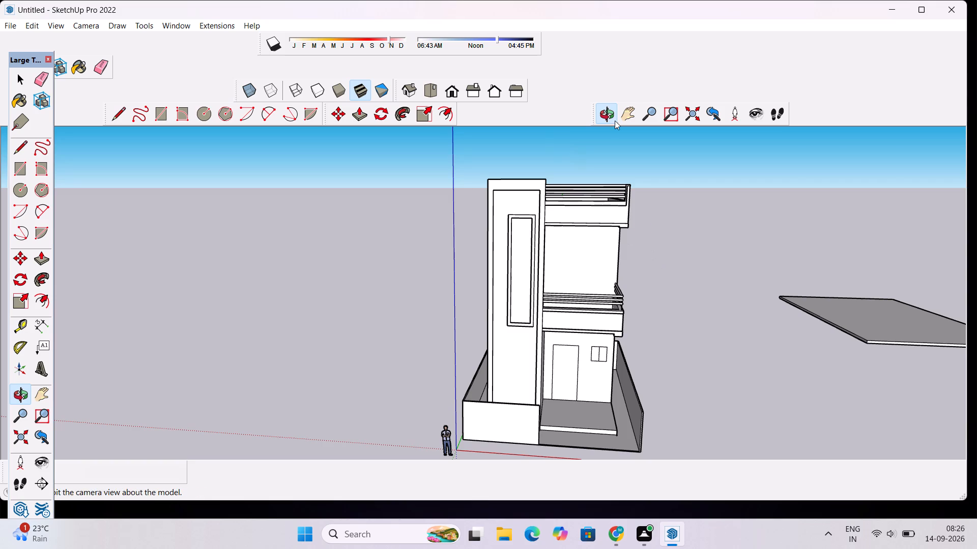
drag(692, 340, 592, 346)
shift+drag(583, 352, 481, 284)
scroll(513, 212, down, 2)
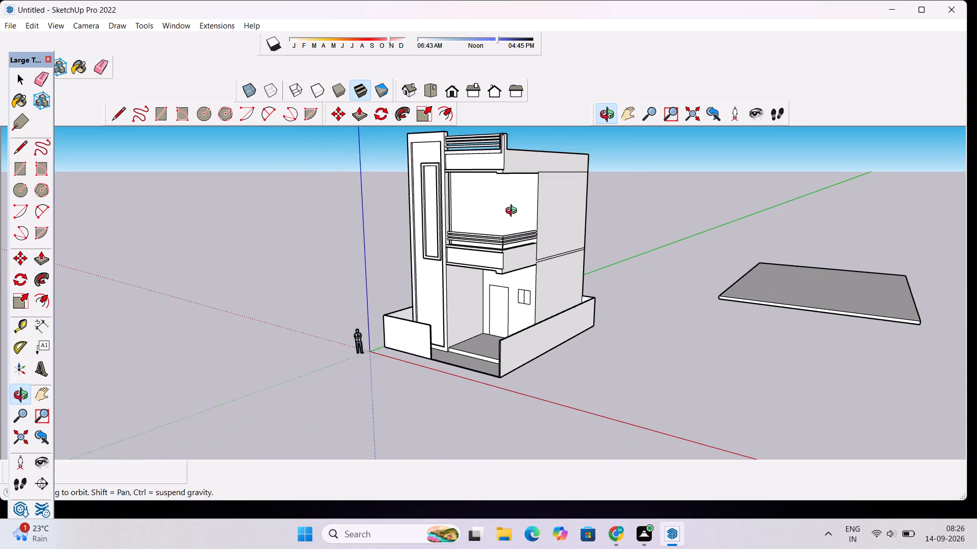
scroll(513, 212, down, 1)
shift+drag(400, 219, 464, 247)
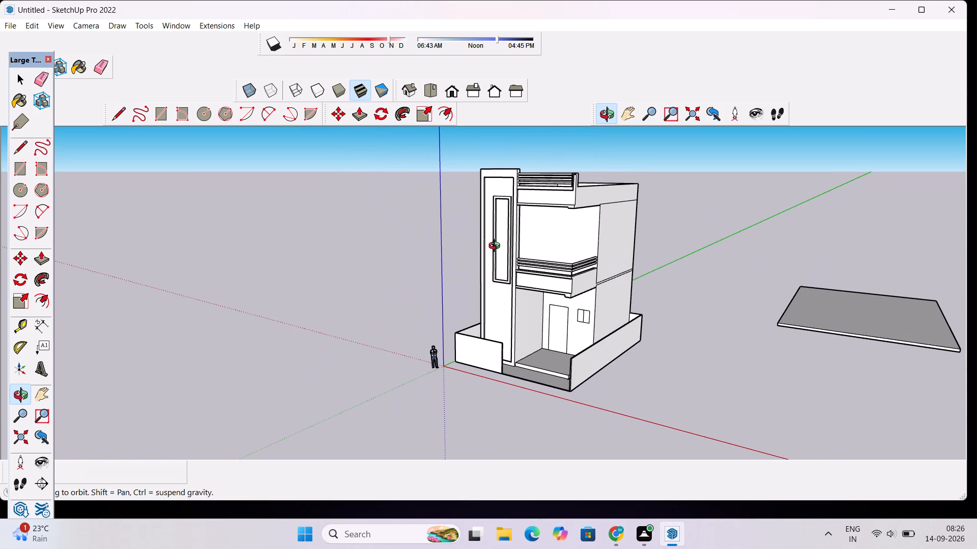
shift+drag(607, 223, 557, 232)
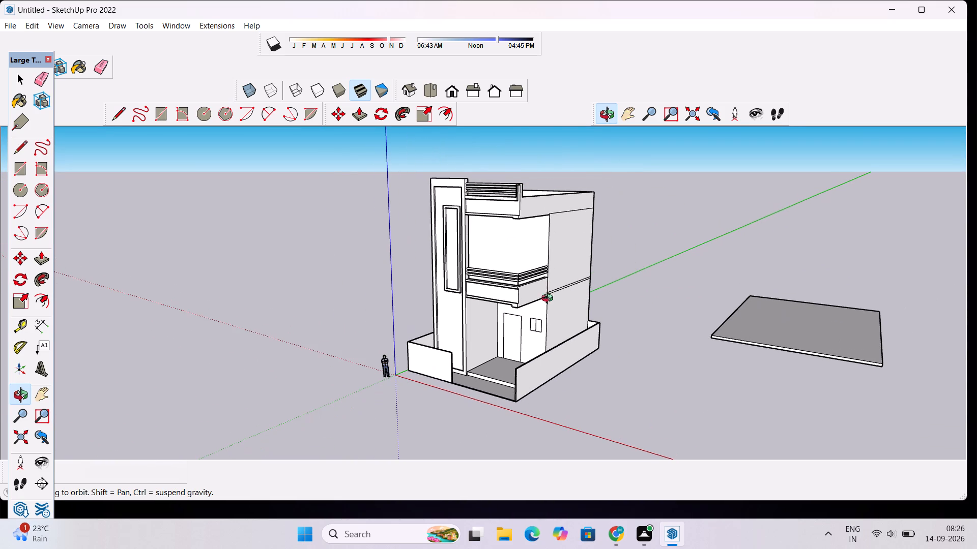
scroll(541, 297, down, 4)
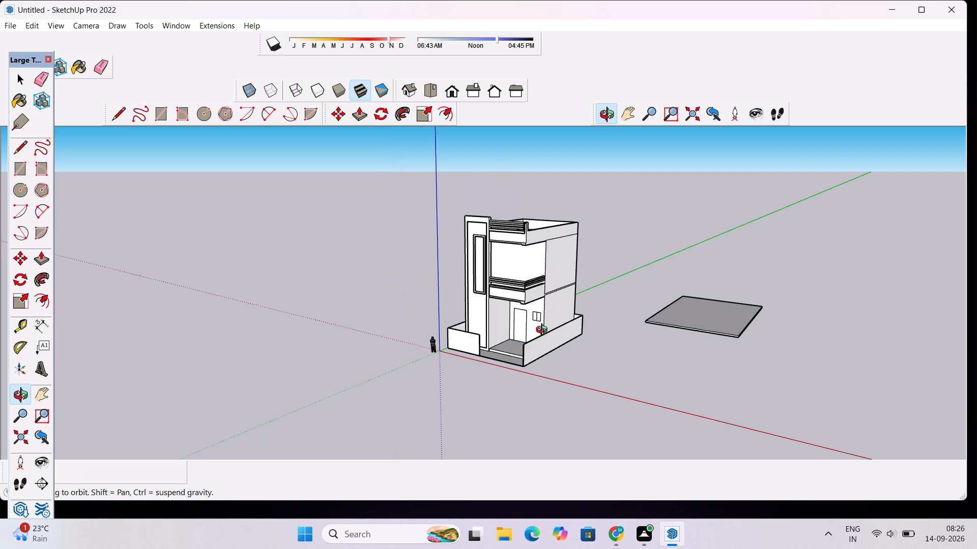
shift+drag(498, 347, 516, 265)
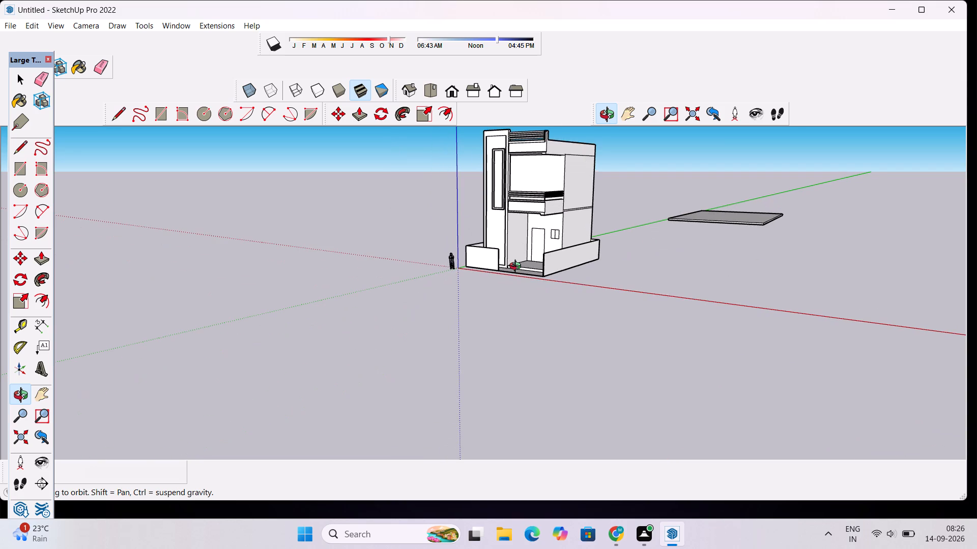
scroll(518, 267, down, 3)
drag(464, 301, 645, 268)
scroll(493, 256, up, 4)
Draw a rectangle about 8' 1" by 5' 6" on the outer face of the front boundary wall, inset from its edges.
drag(502, 280, 500, 311)
scroll(461, 253, up, 2)
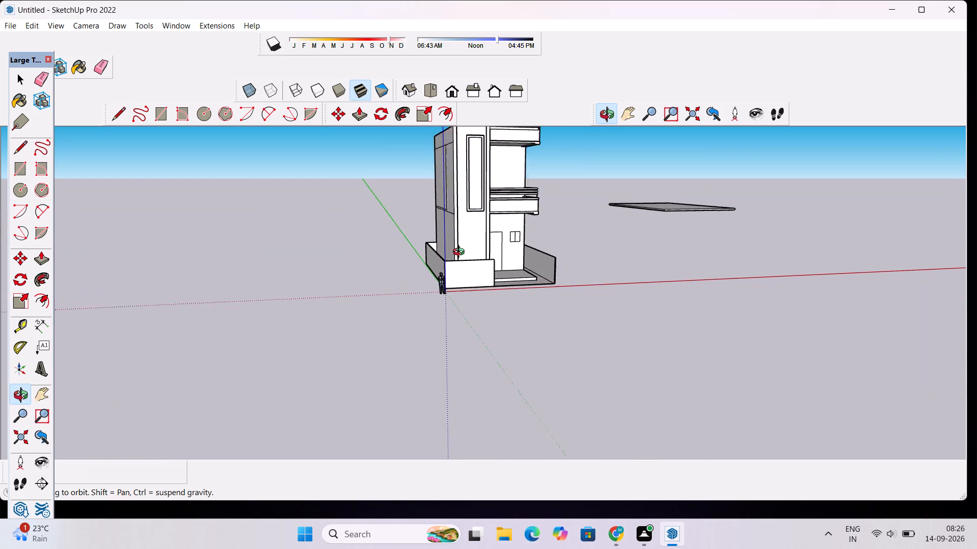
scroll(461, 253, up, 3)
drag(521, 345, 491, 356)
scroll(449, 278, up, 4)
drag(477, 325, 459, 320)
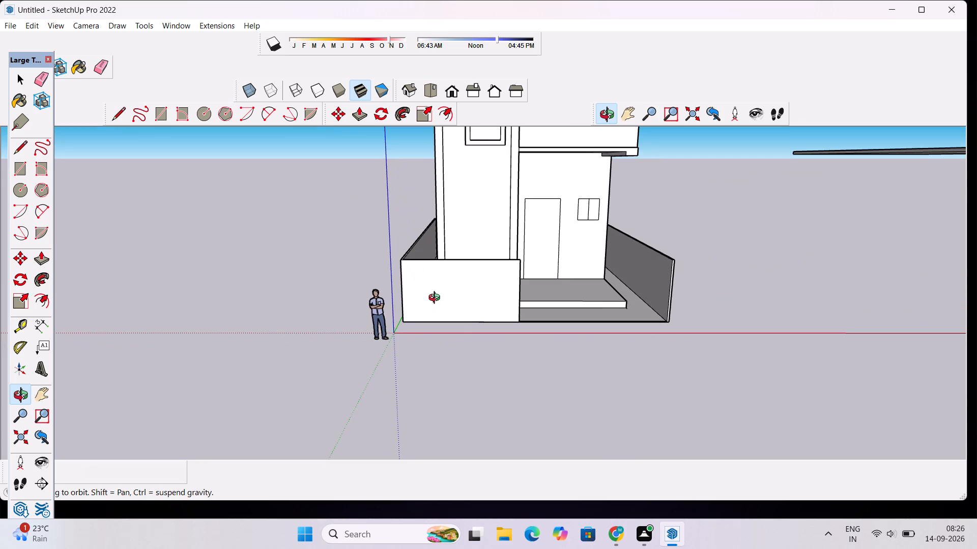
scroll(432, 300, down, 2)
scroll(431, 333, up, 9)
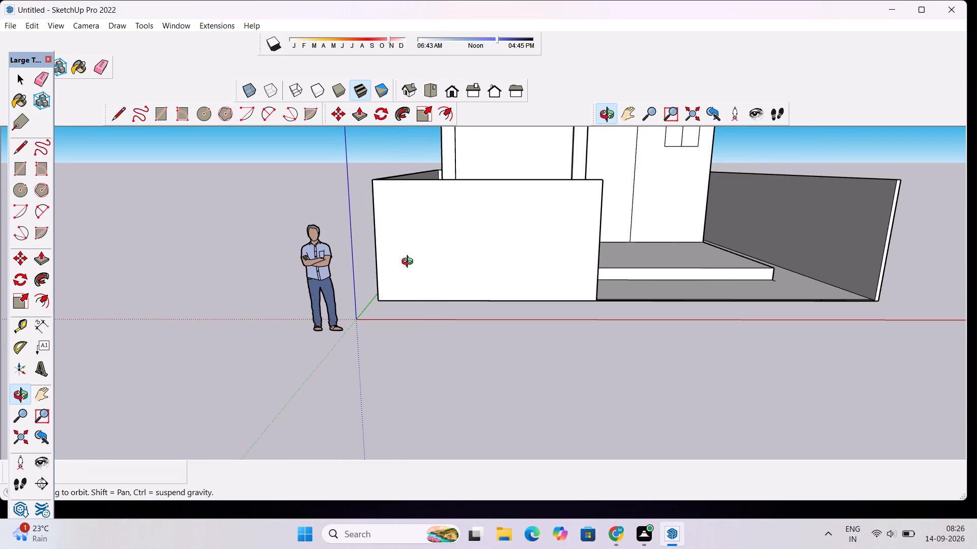
scroll(410, 263, up, 1)
key(r)
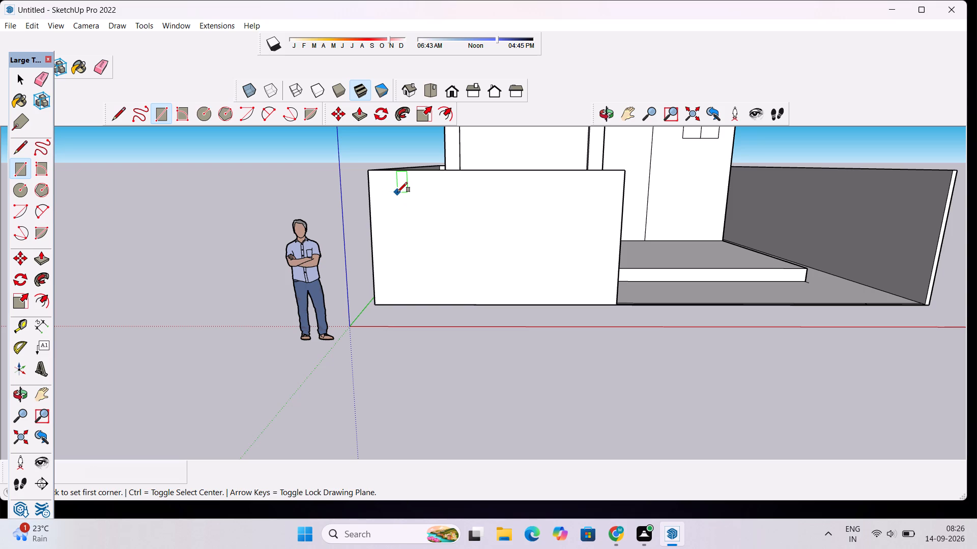
click(398, 191)
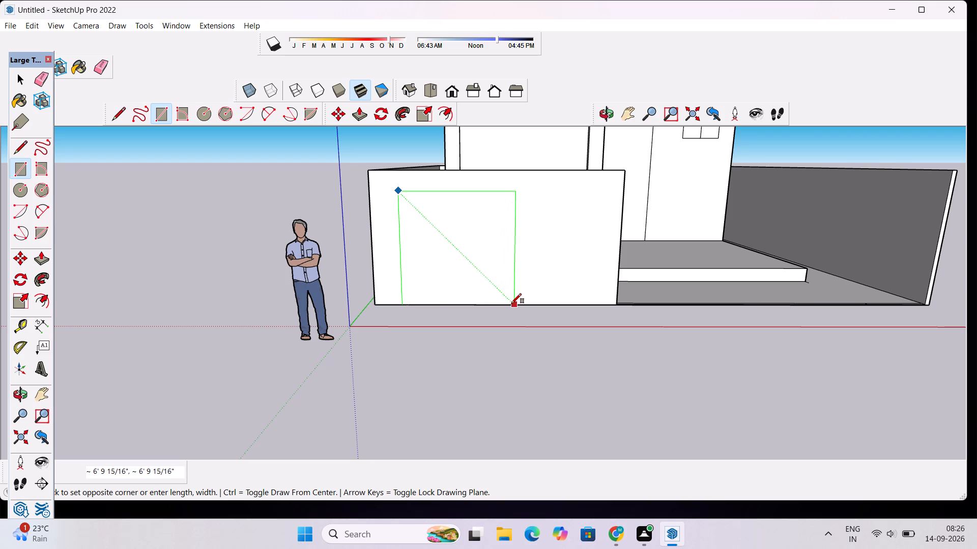
click(535, 284)
key(space)
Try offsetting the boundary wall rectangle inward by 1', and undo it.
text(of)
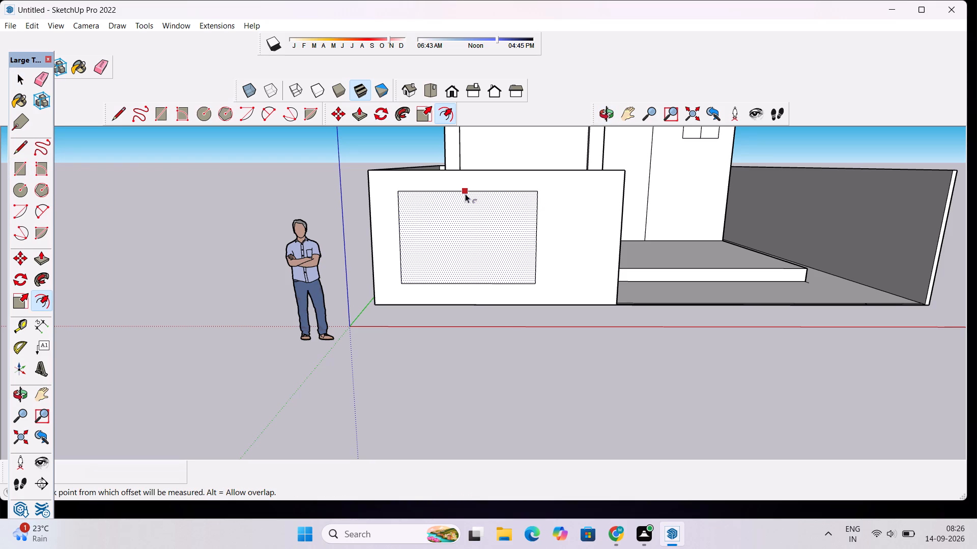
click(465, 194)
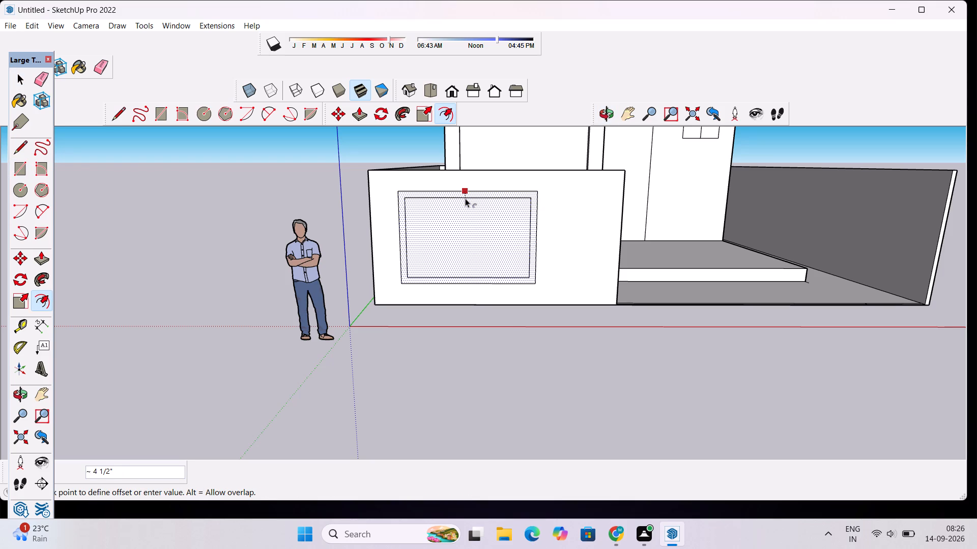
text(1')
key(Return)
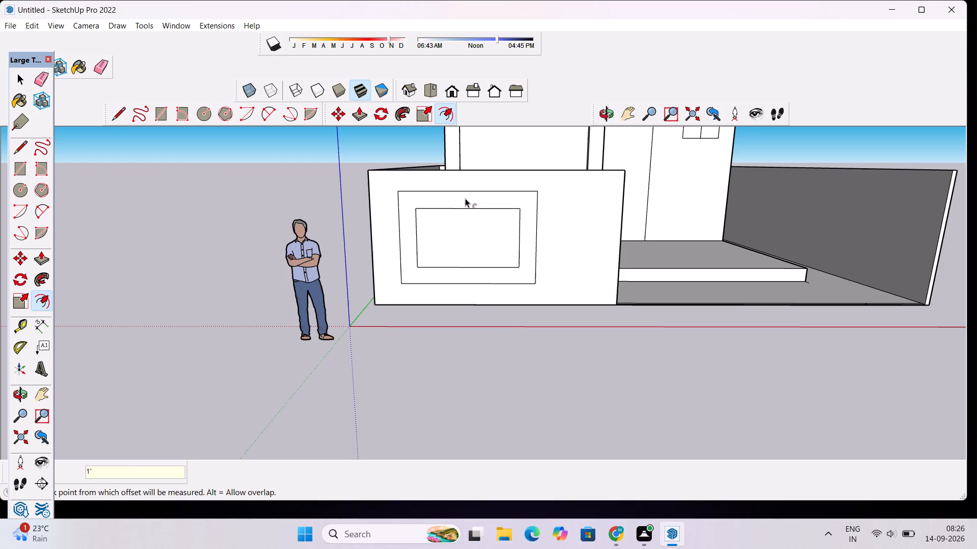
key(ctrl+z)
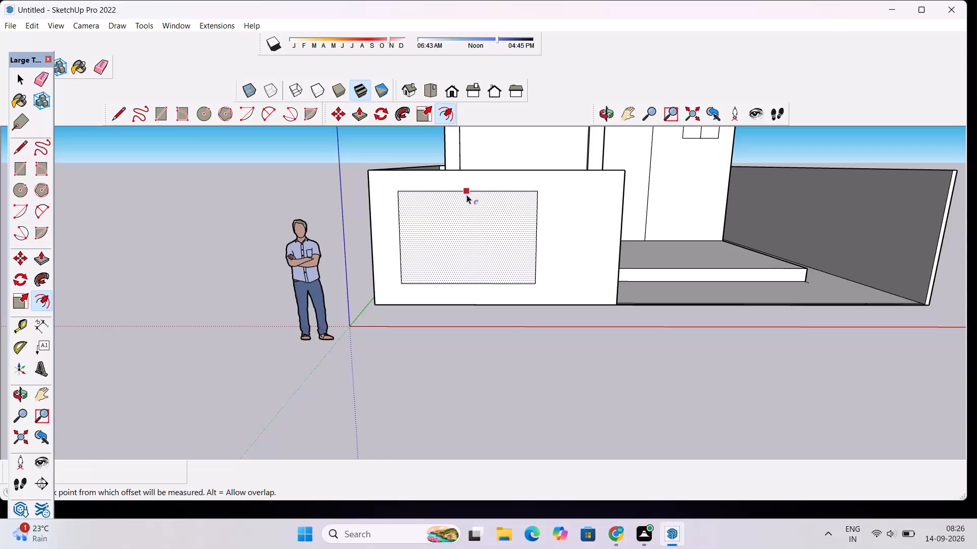
Offset the boundary wall rectangle inward by 9" to form a frame.
click(467, 194)
text(9")
key(Return)
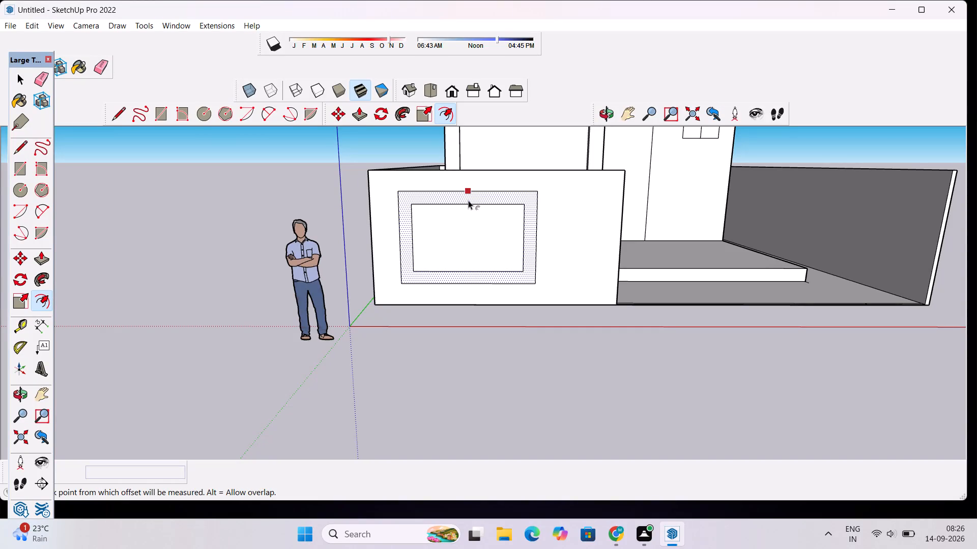
key(space)
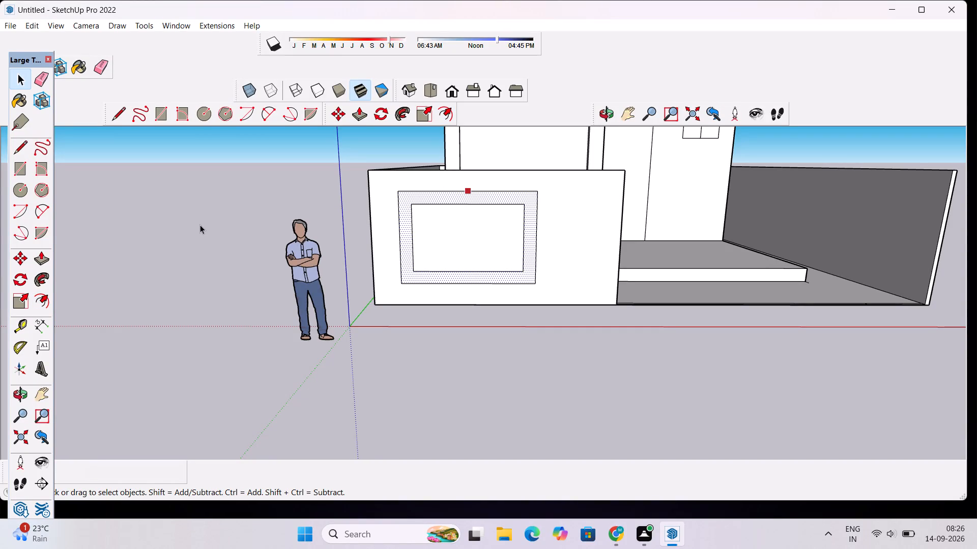
click(200, 225)
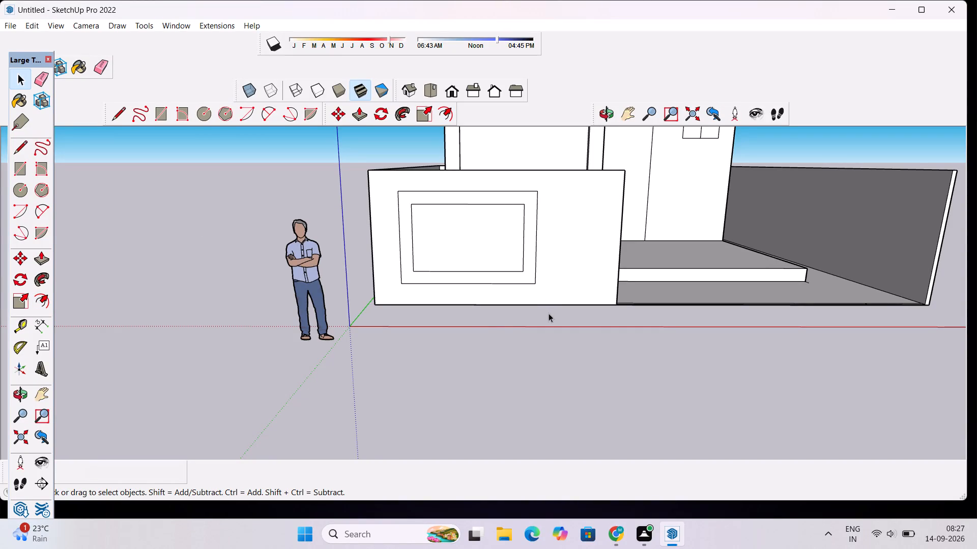
Draw lines extending the framed panel's bottom edge horizontally to both side edges of the front boundary wall.
scroll(482, 323, up, 6)
key(l)
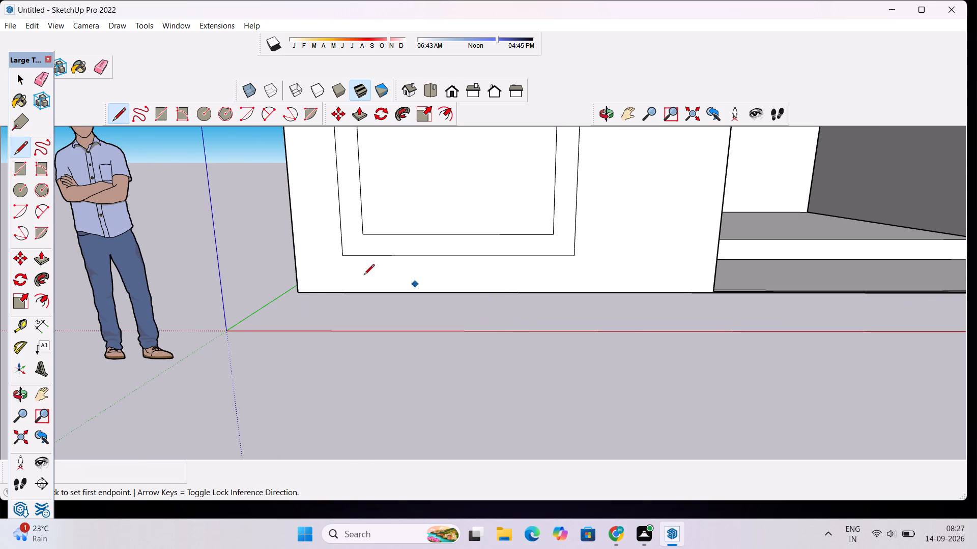
click(343, 255)
click(295, 257)
click(575, 257)
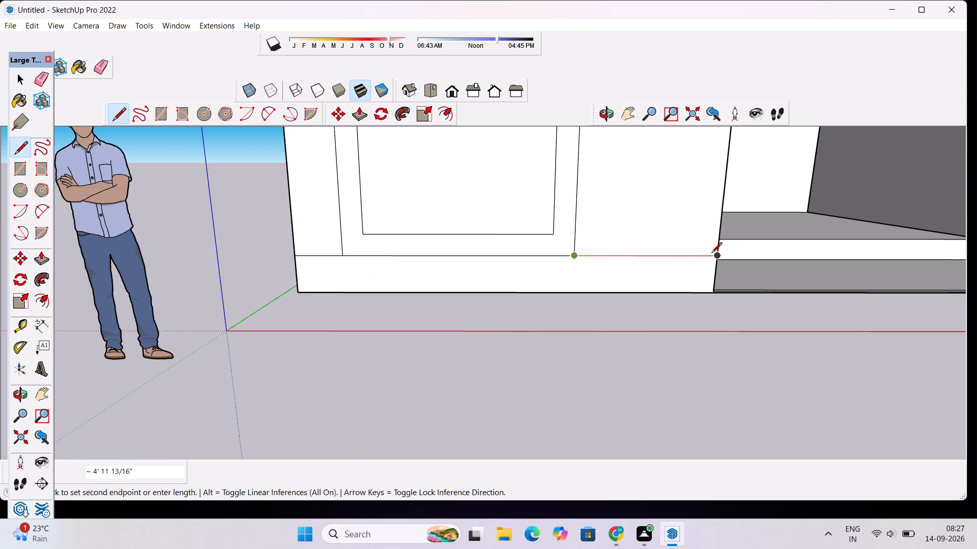
click(715, 257)
Draw a narrow vertical rectangle about 5' 6" by 6" beside the framed panel, level with its top and ending on the base line.
scroll(416, 259, down, 8)
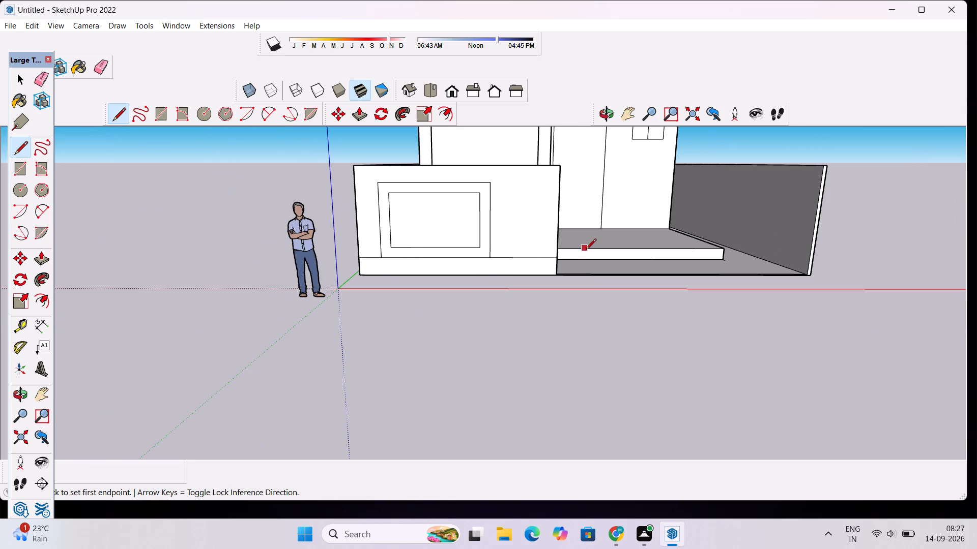
scroll(513, 238, up, 1)
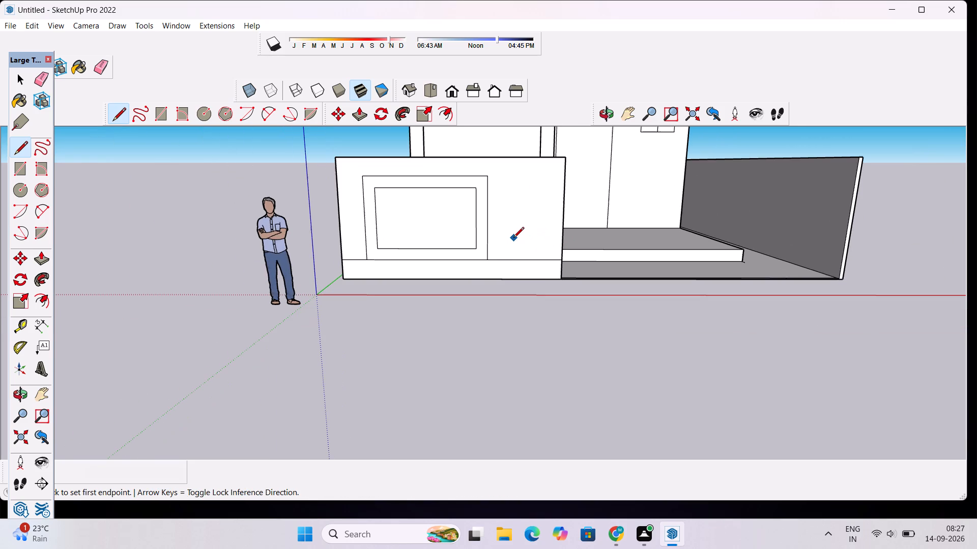
key(r)
scroll(511, 238, up, 3)
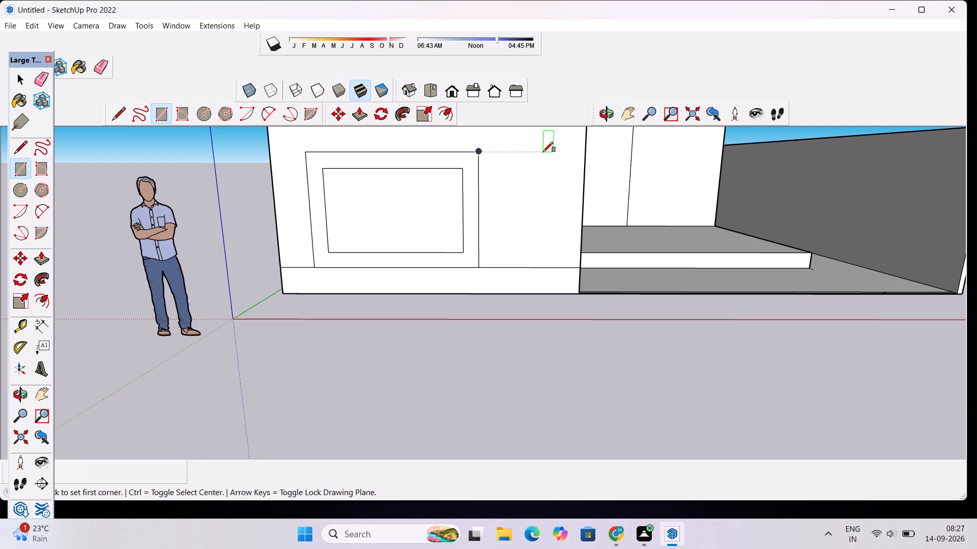
scroll(543, 152, down, 3)
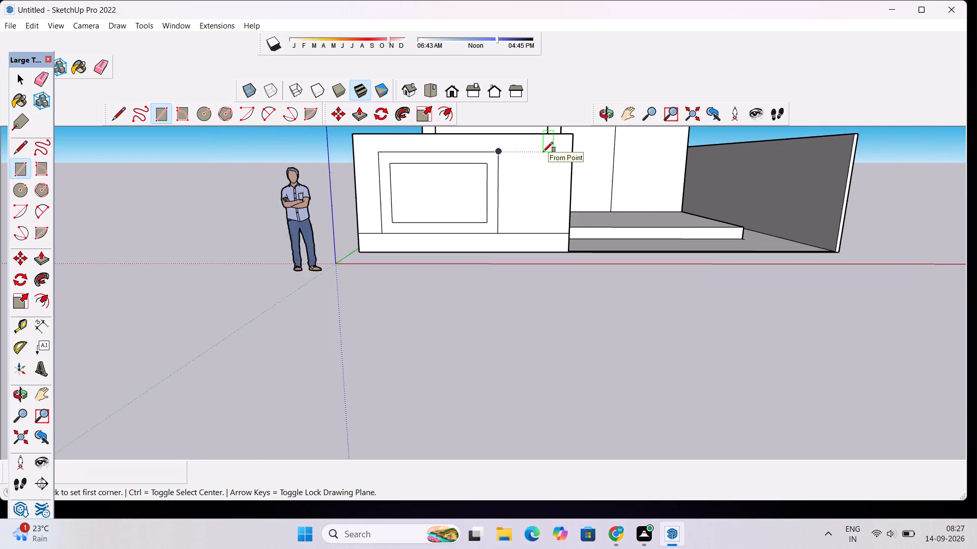
scroll(543, 152, down, 3)
click(543, 152)
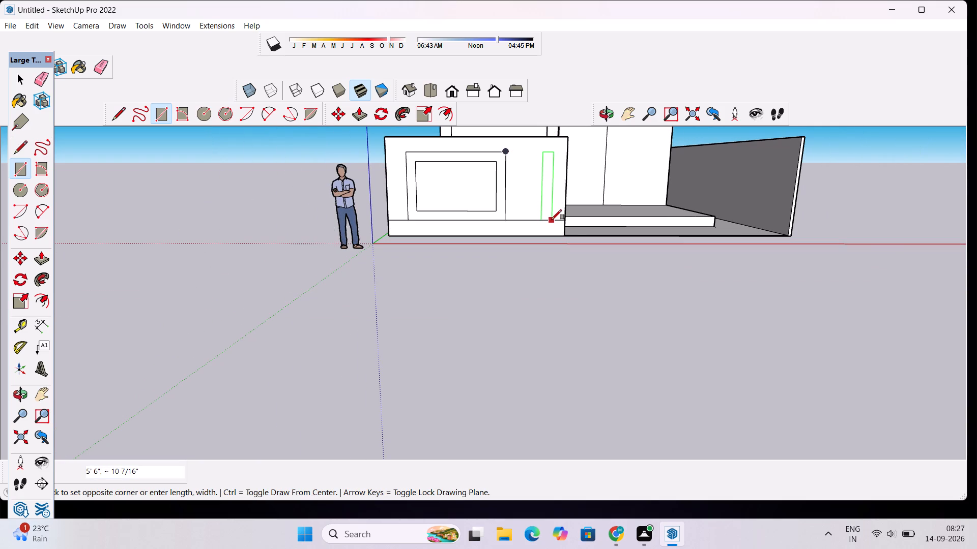
scroll(552, 220, up, 3)
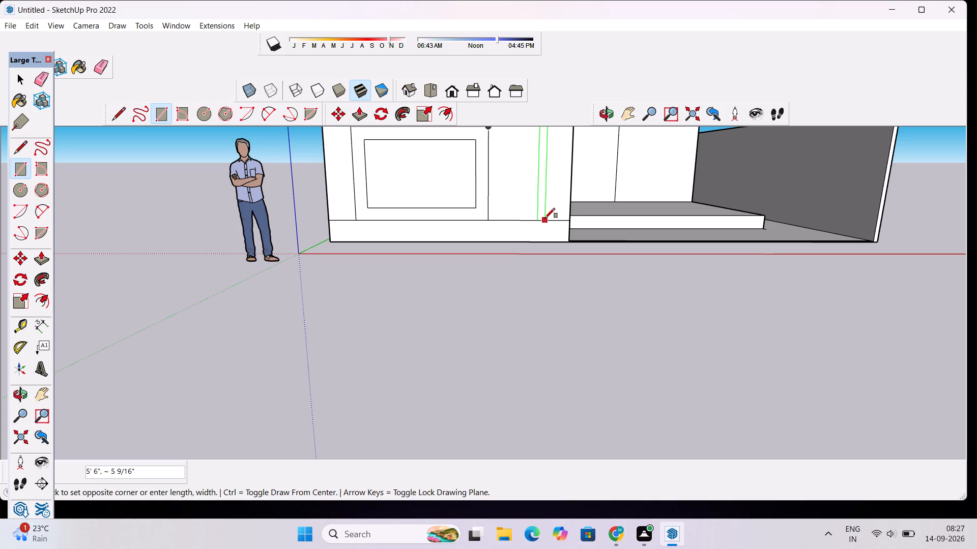
click(546, 218)
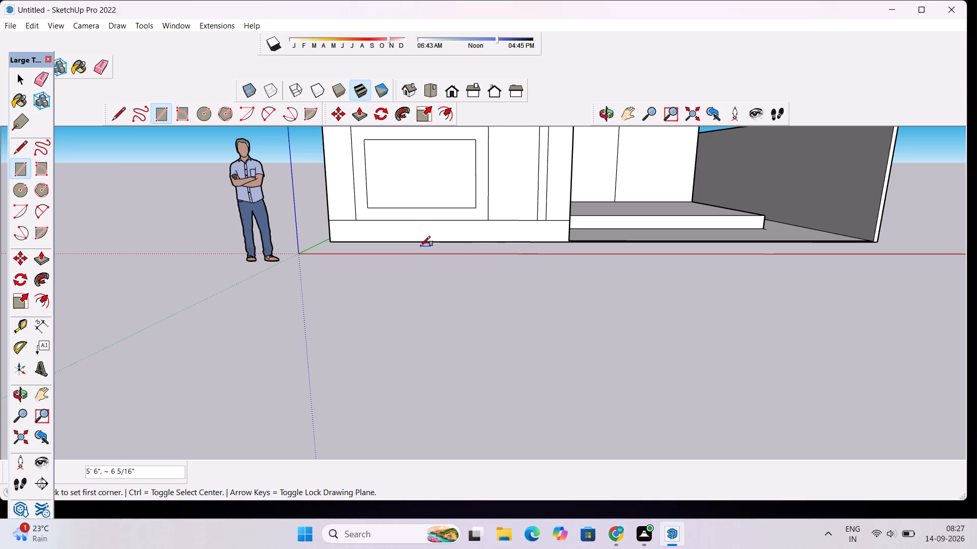
Examine the front boundary wall, entrance opening and porch from the front, side and above.
scroll(420, 246, down, 7)
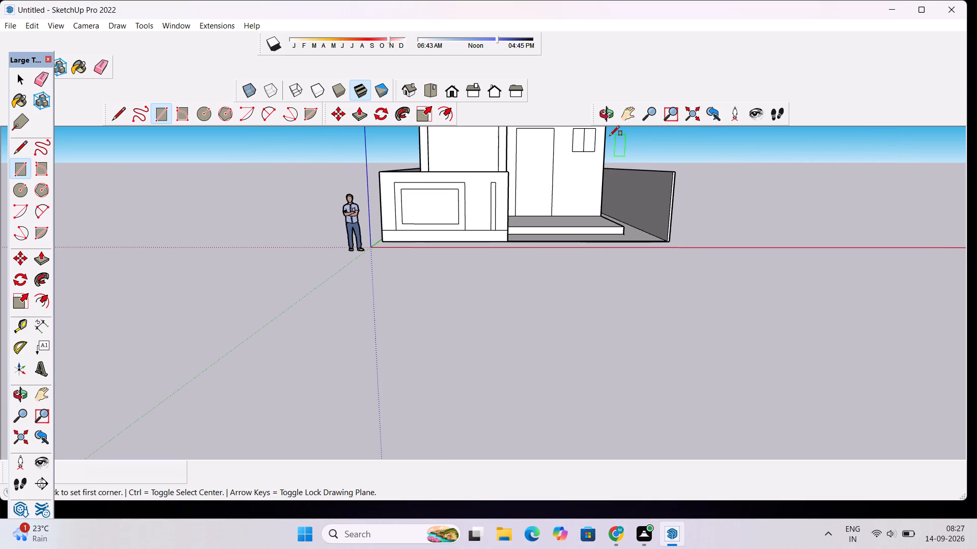
click(610, 117)
shift+drag(566, 184, 511, 232)
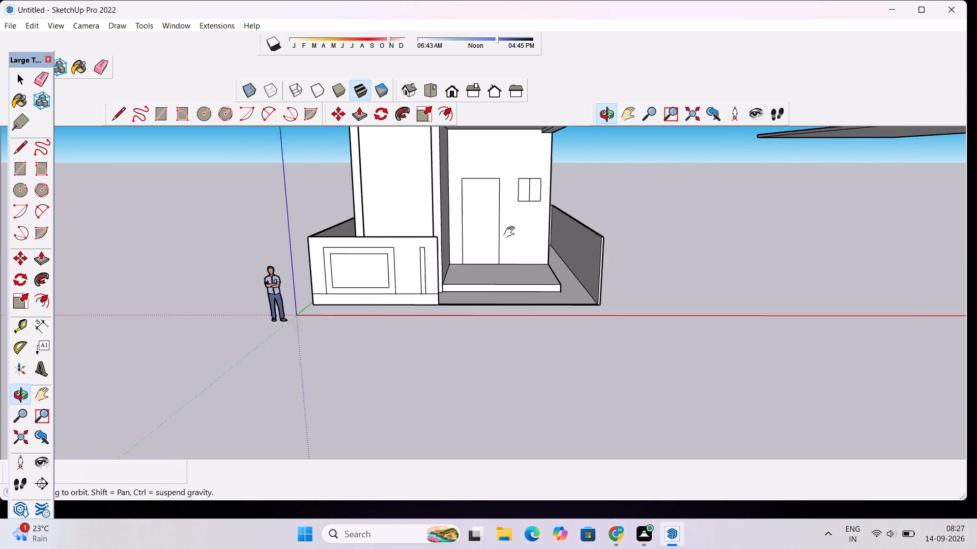
shift+drag(511, 232, 477, 236)
scroll(386, 273, up, 6)
drag(491, 270, 275, 258)
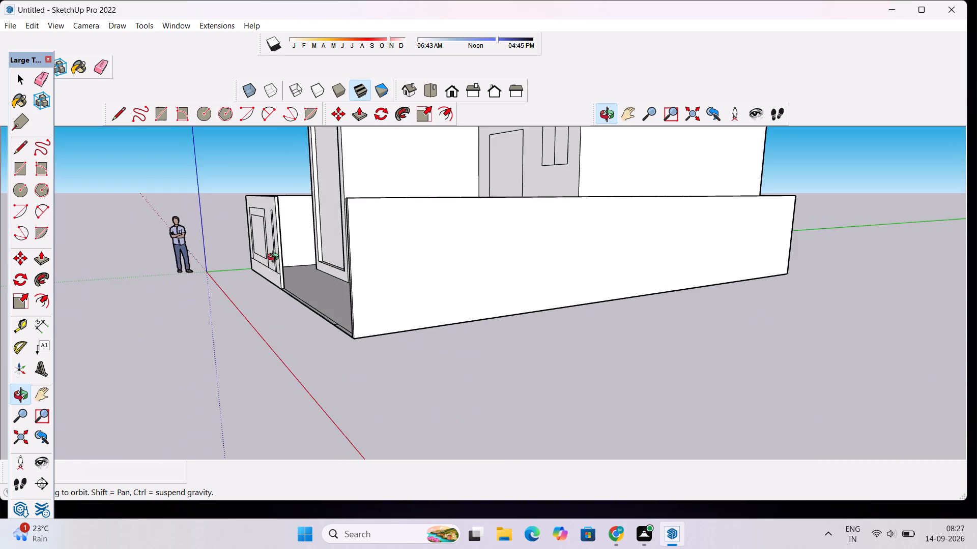
drag(275, 258, 474, 263)
scroll(474, 262, down, 5)
drag(474, 257, 489, 313)
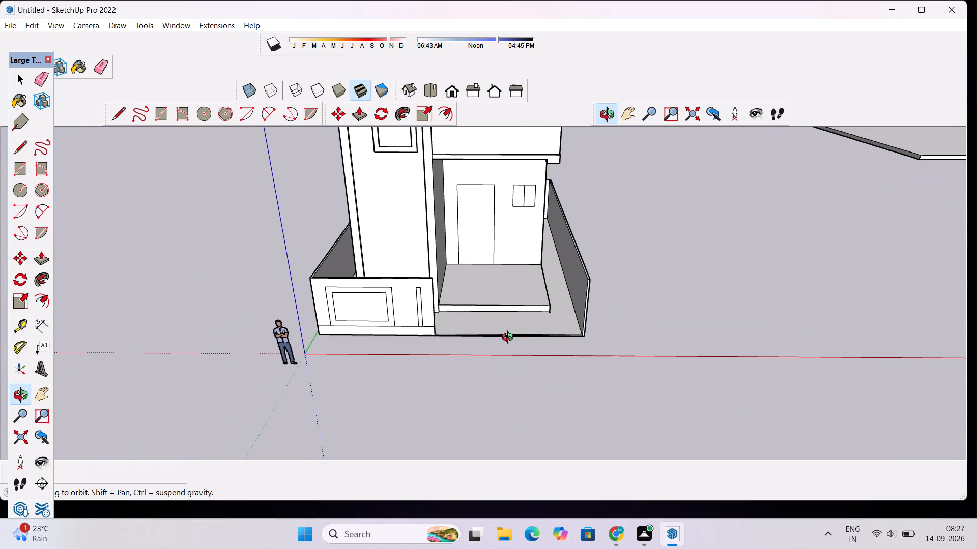
scroll(510, 339, up, 5)
shift+drag(515, 331, 464, 313)
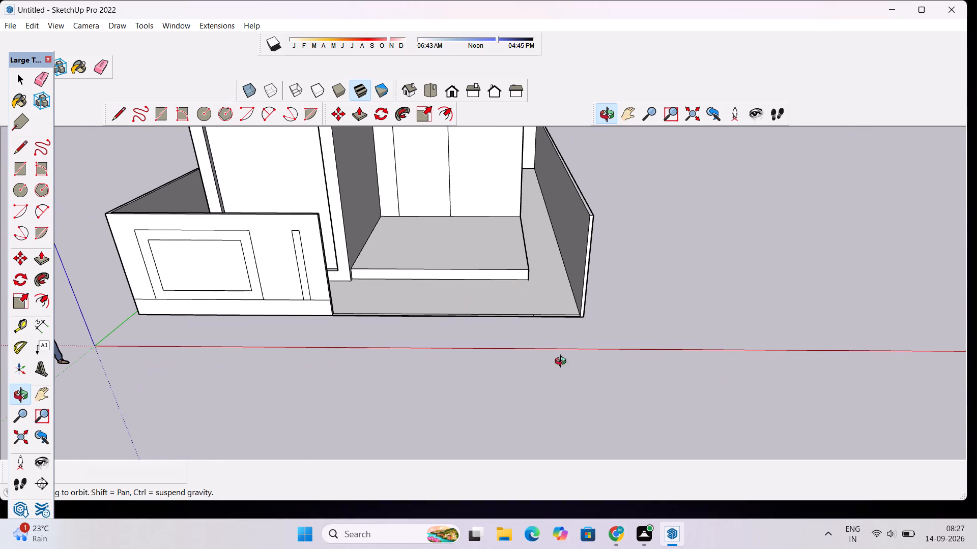
drag(641, 481, 650, 497)
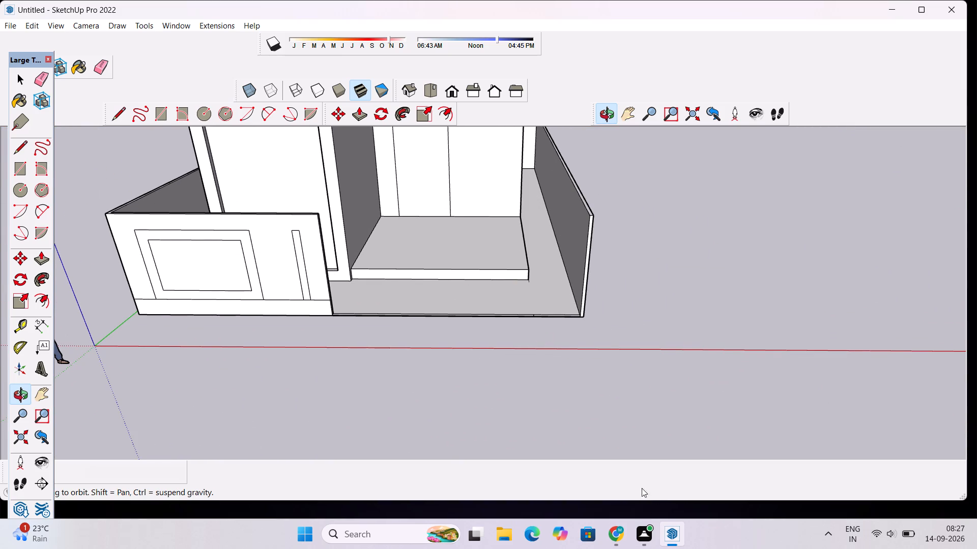